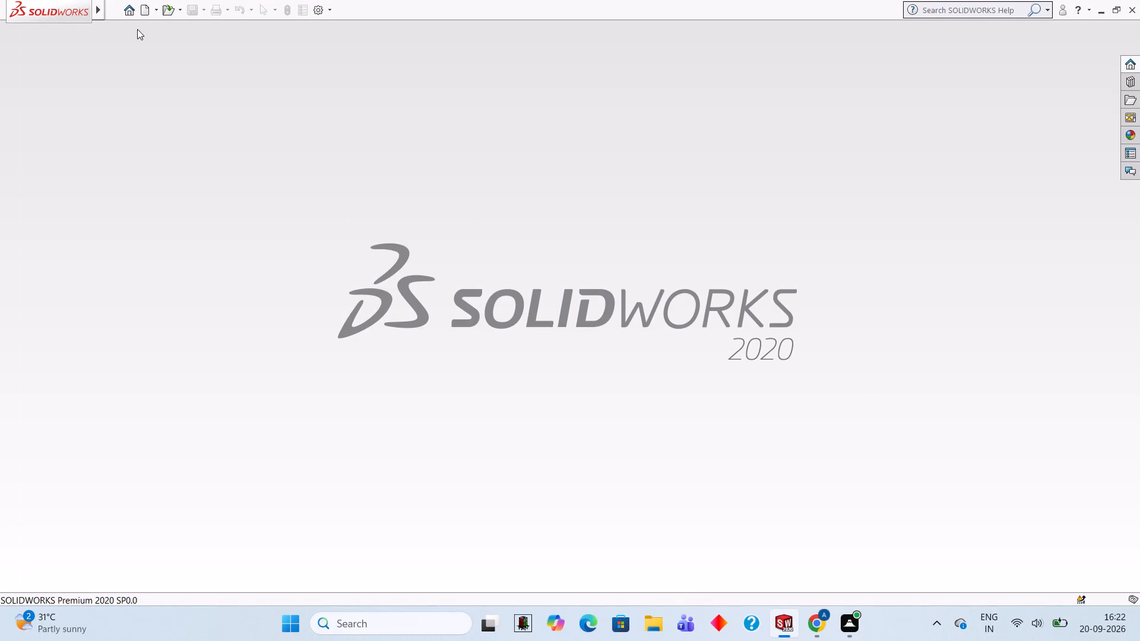
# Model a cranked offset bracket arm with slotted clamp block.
# Create a new part document.
pyautogui.click(142, 9)
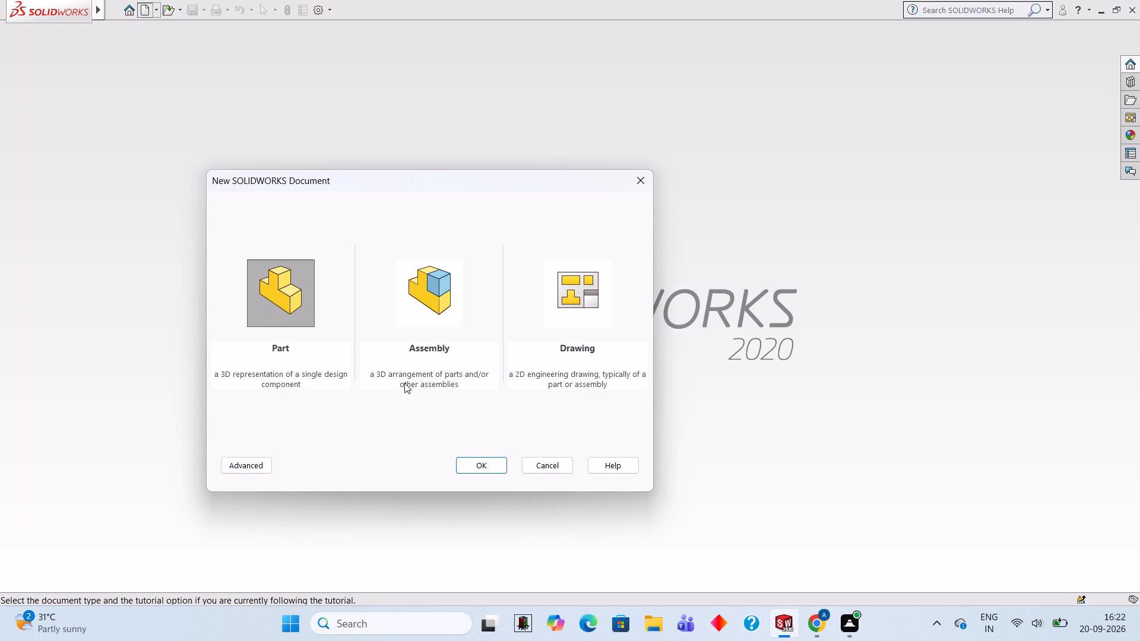
pyautogui.click(482, 475)
pyautogui.click(477, 472)
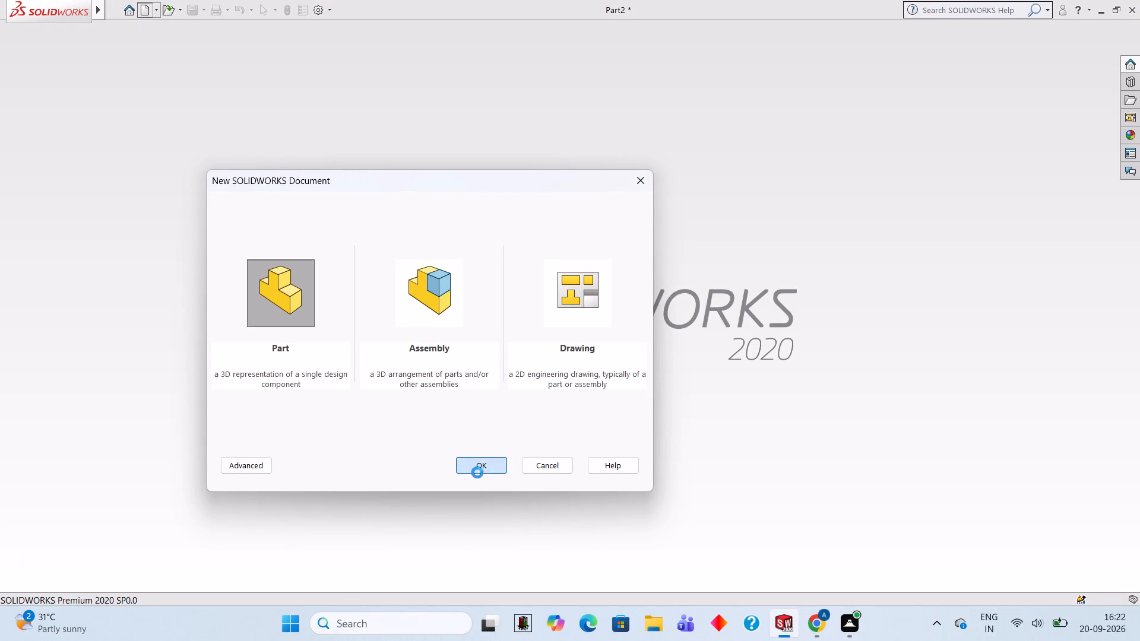
# Start a sketch on the Front Plane.
pyautogui.scroll(-2, 579, 302)
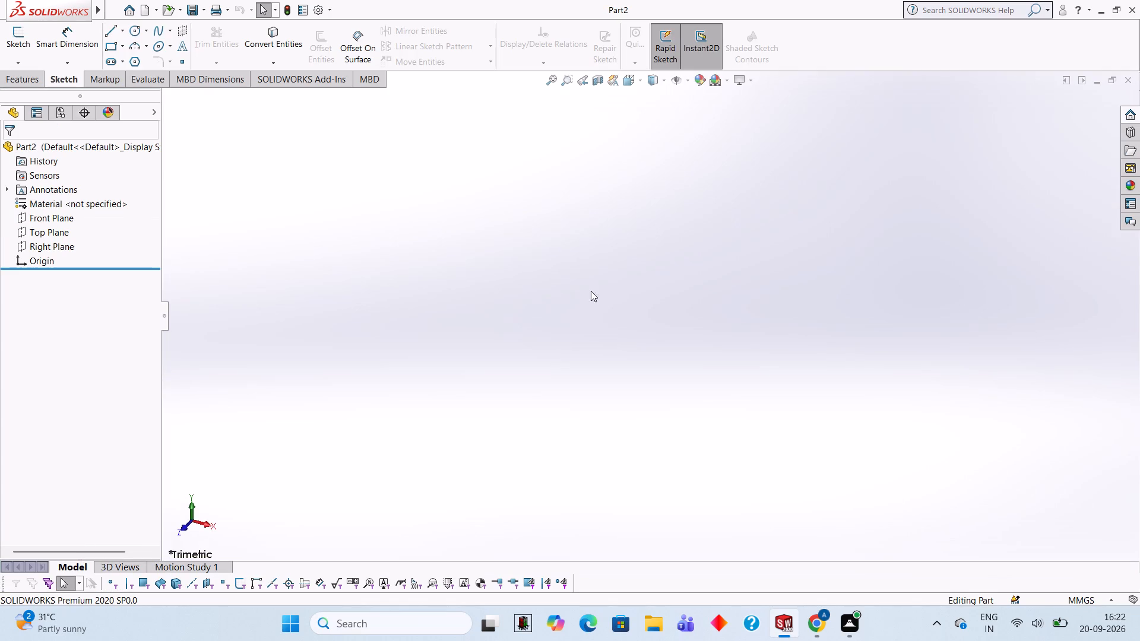
pyautogui.click(45, 216)
pyautogui.click(49, 200)
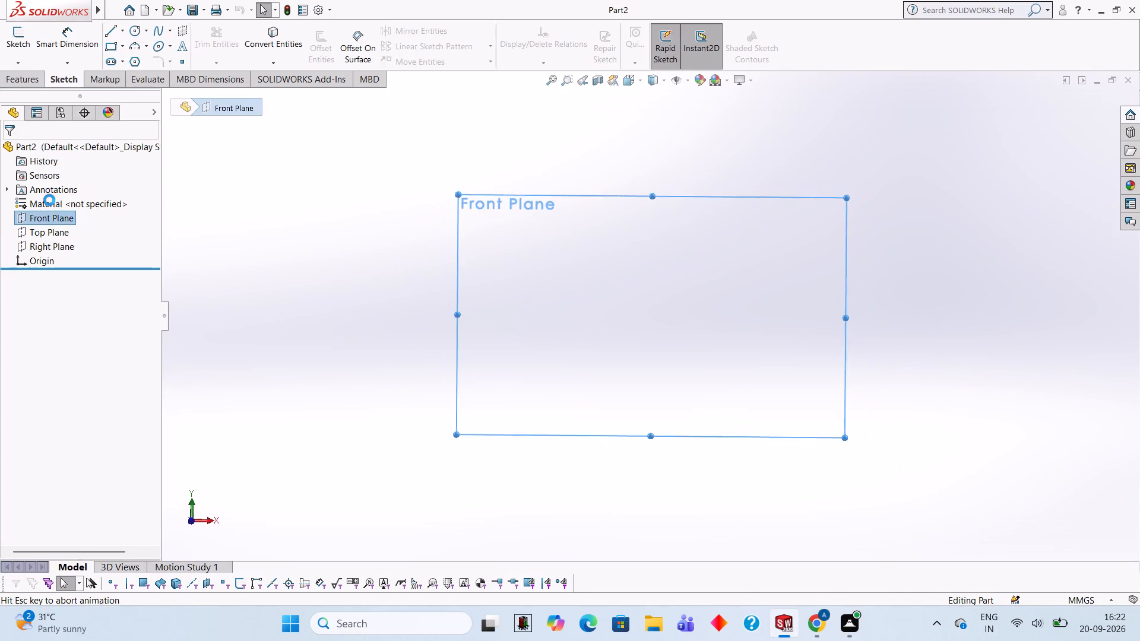
pyautogui.click(492, 292)
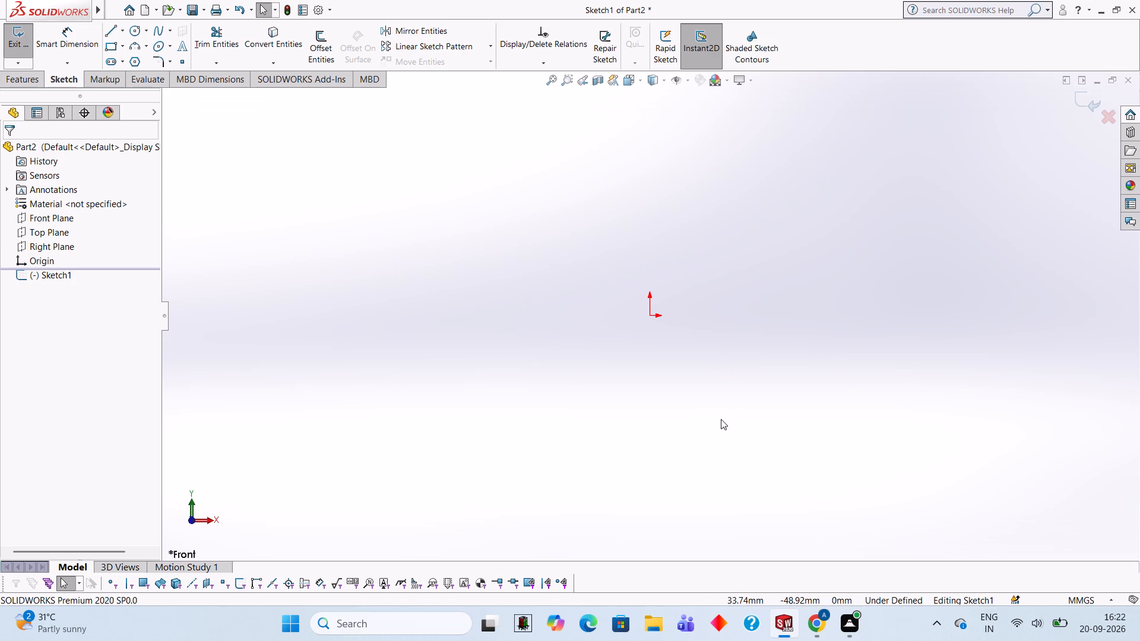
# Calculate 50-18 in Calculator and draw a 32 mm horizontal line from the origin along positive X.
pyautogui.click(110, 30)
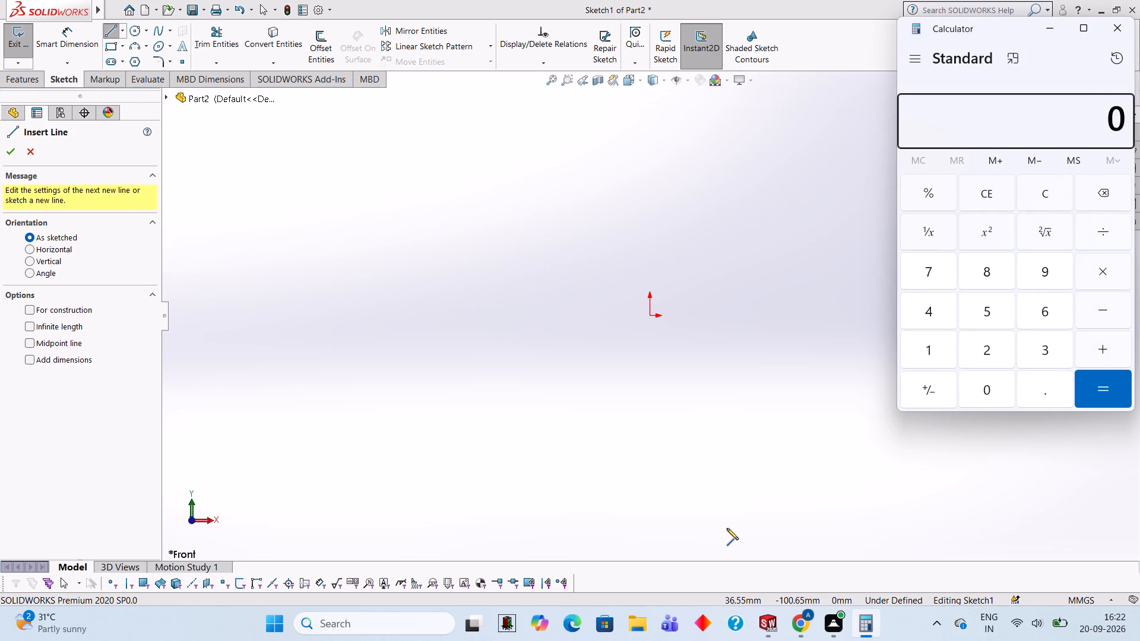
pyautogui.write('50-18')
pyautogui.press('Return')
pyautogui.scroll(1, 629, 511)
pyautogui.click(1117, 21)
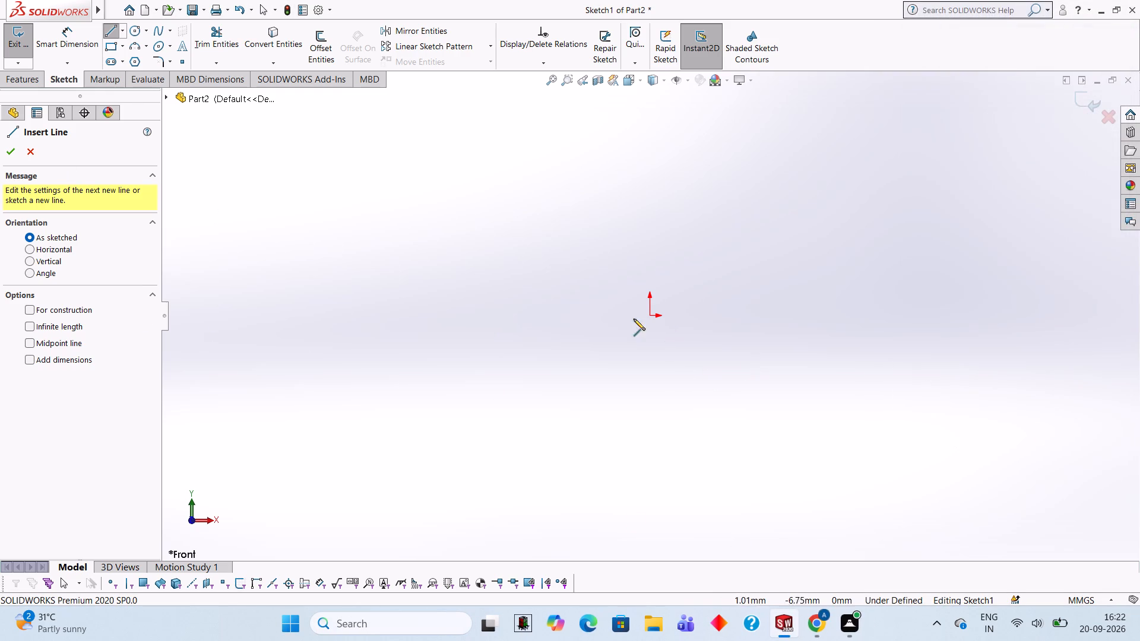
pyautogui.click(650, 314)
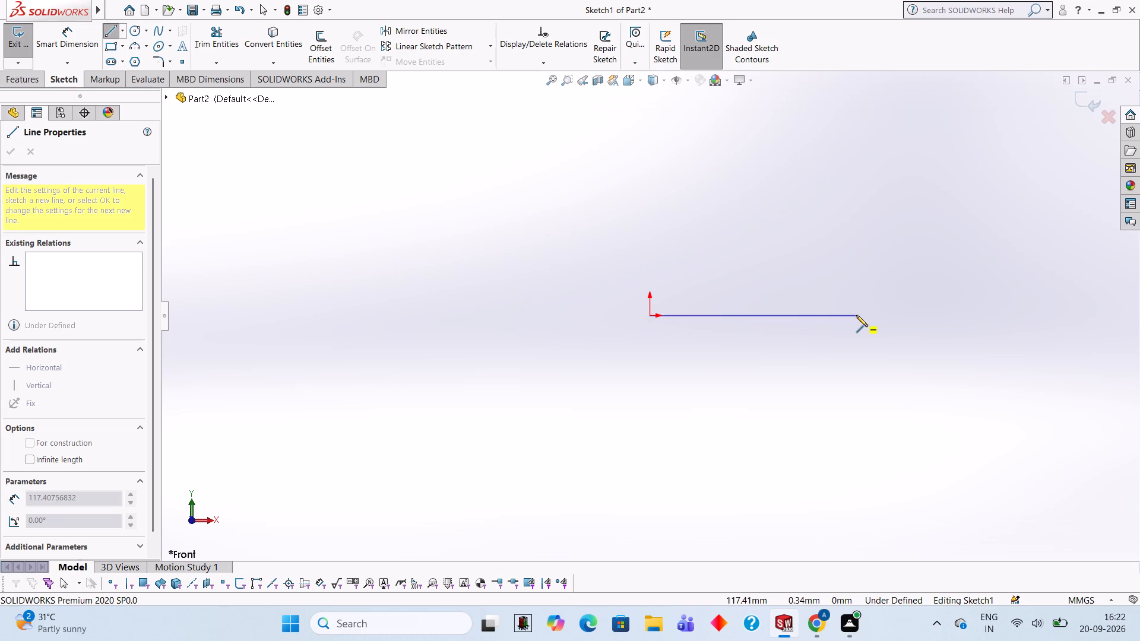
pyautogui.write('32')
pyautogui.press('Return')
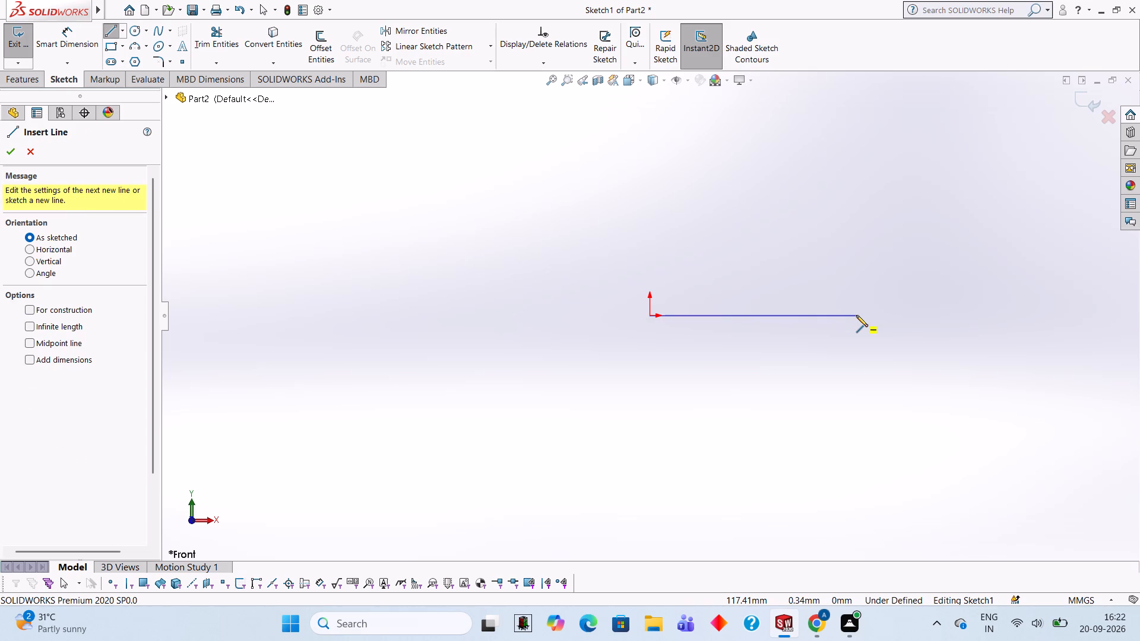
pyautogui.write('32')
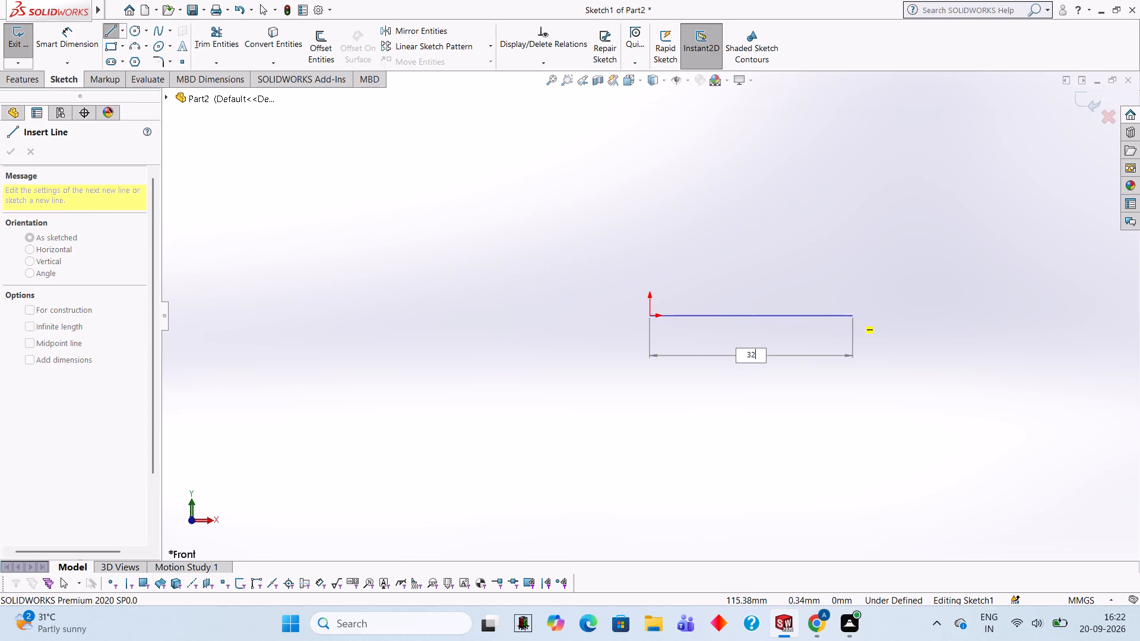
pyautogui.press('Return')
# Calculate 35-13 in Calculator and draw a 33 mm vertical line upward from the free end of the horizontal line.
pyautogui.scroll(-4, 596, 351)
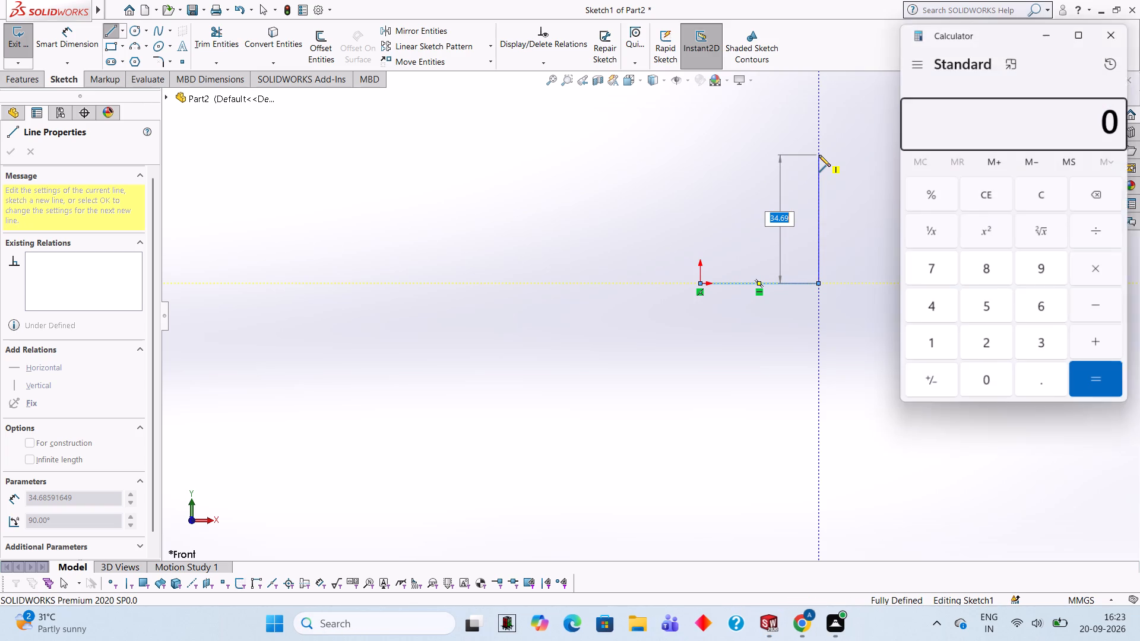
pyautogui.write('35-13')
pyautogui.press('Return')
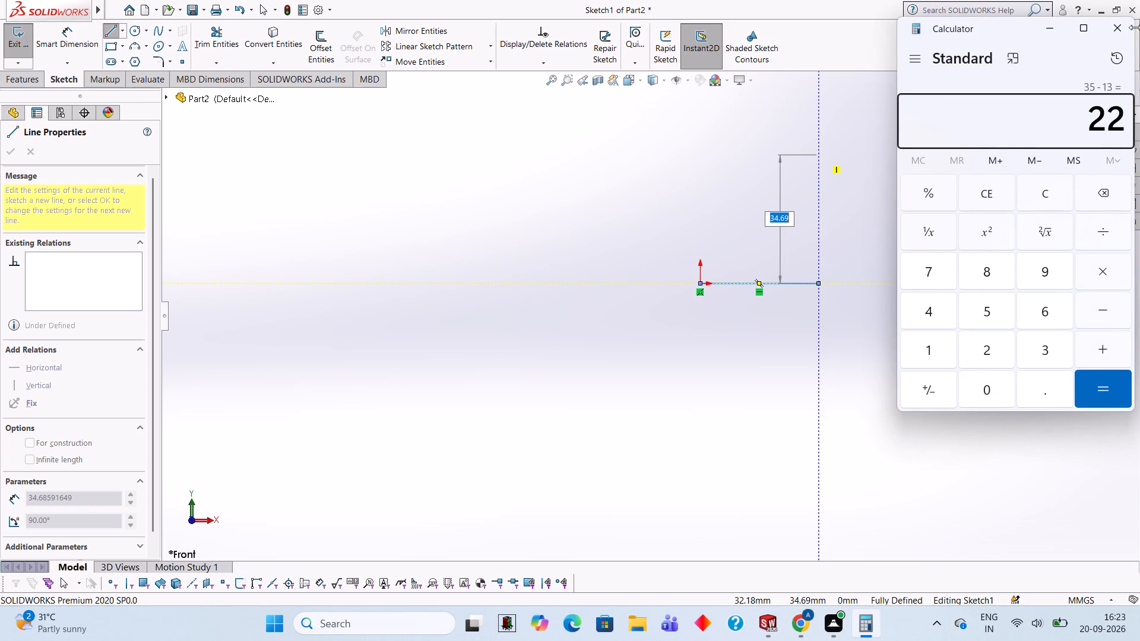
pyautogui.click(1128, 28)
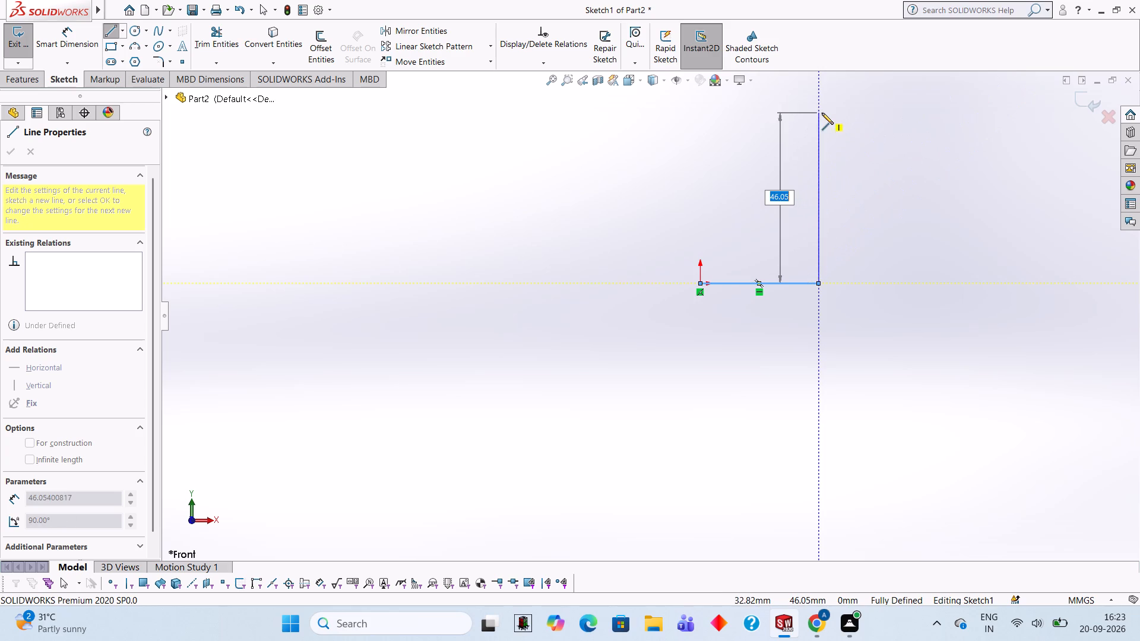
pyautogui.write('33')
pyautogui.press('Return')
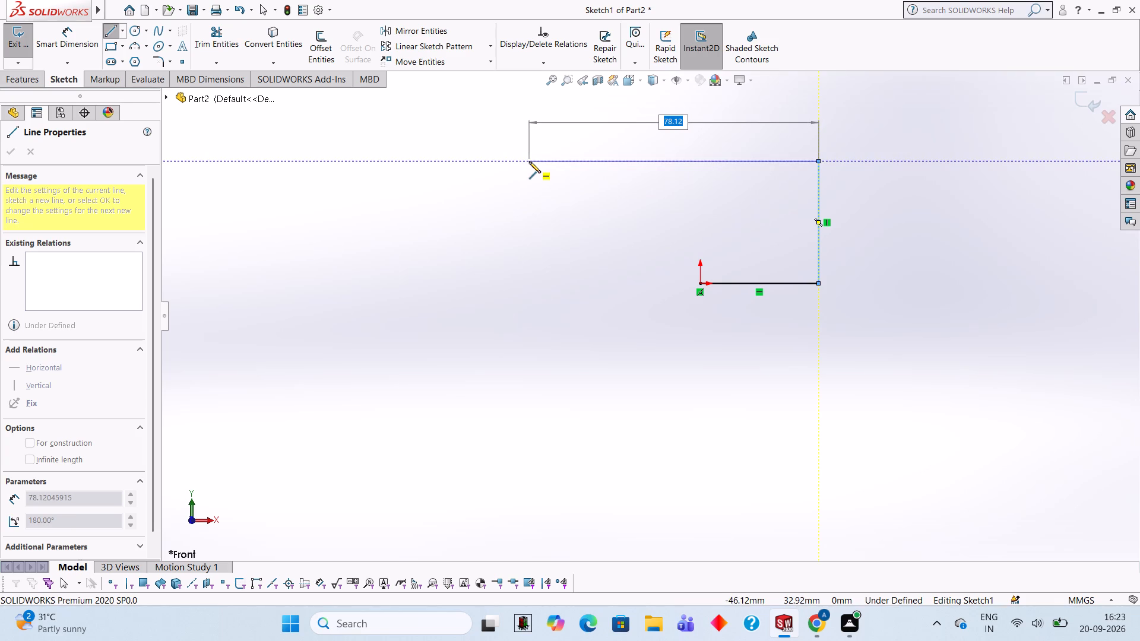
# Calculate 32-13 in Calculator.
pyautogui.press('3')
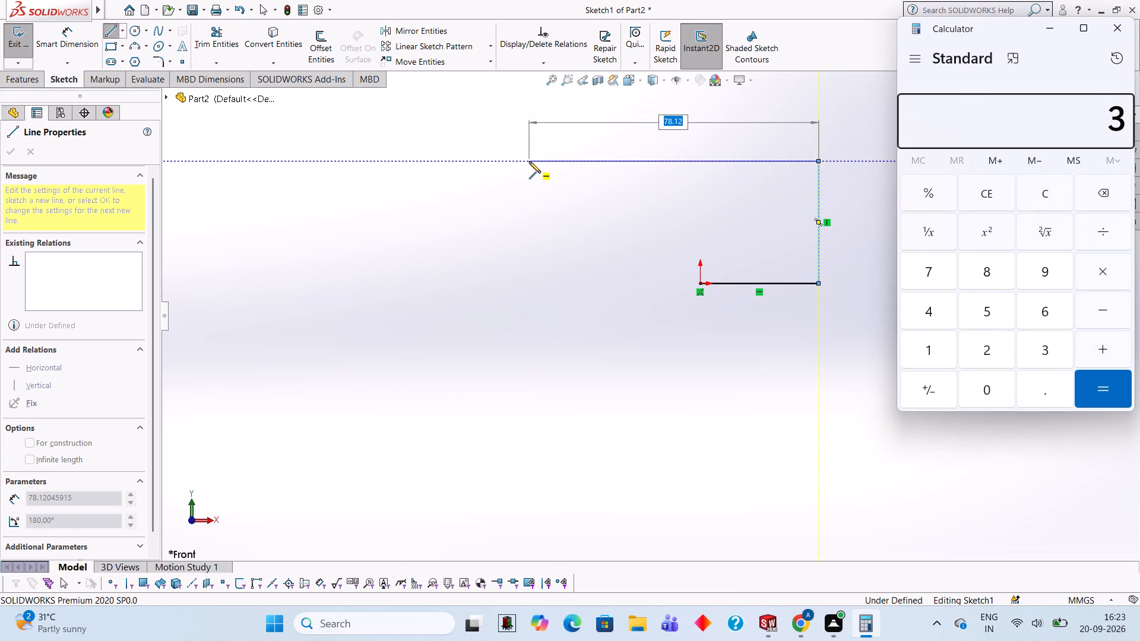
pyautogui.write('2-13')
pyautogui.press('Return')
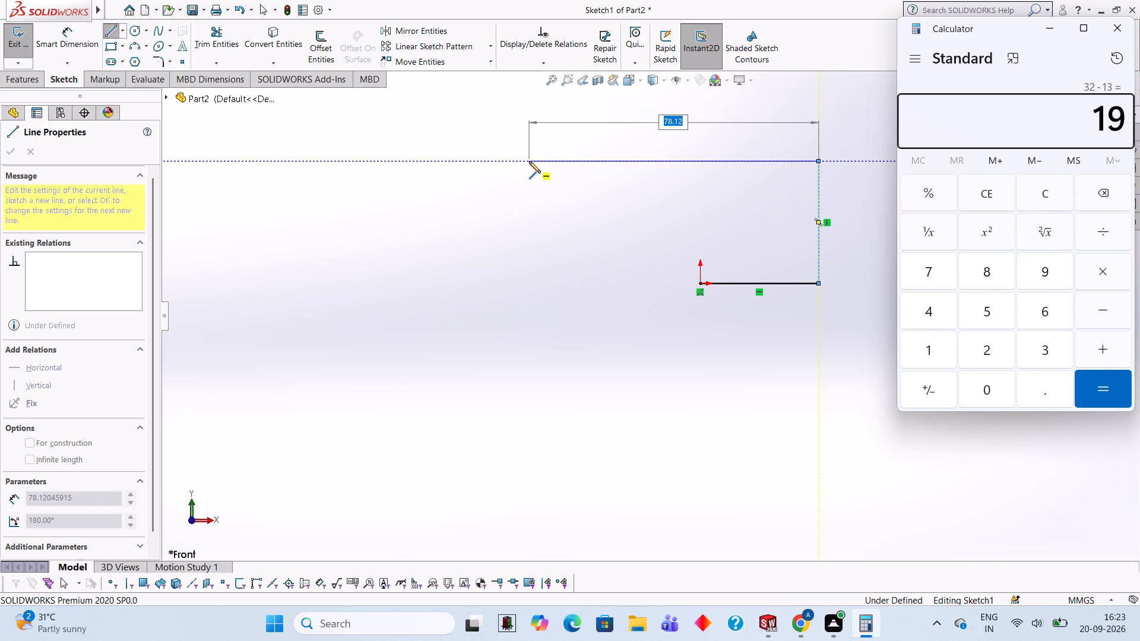
pyautogui.click(1119, 33)
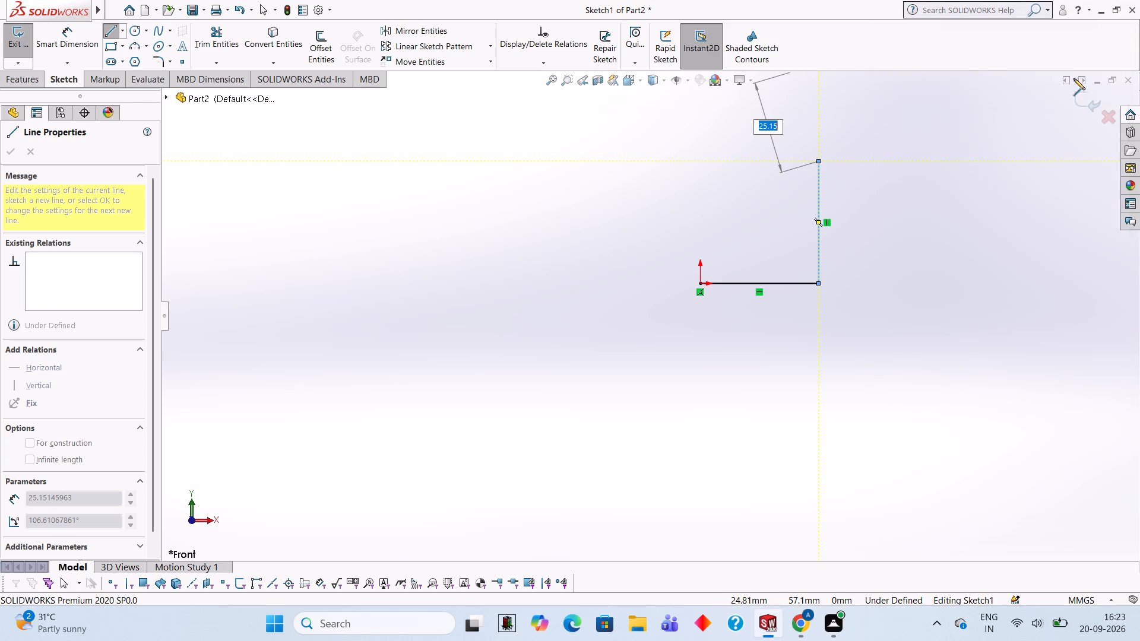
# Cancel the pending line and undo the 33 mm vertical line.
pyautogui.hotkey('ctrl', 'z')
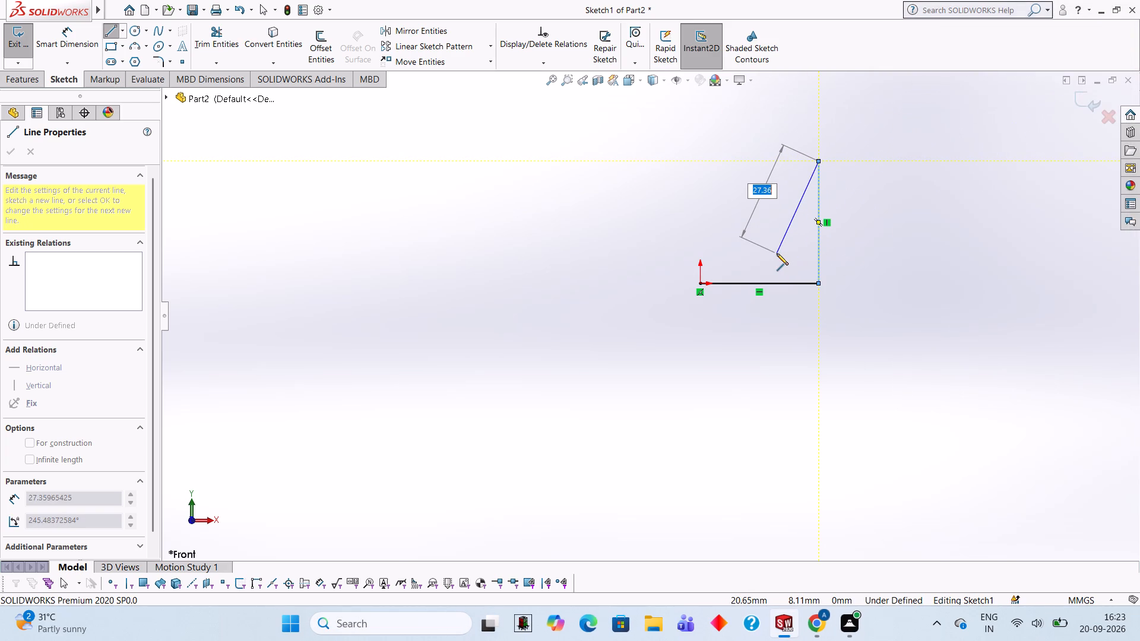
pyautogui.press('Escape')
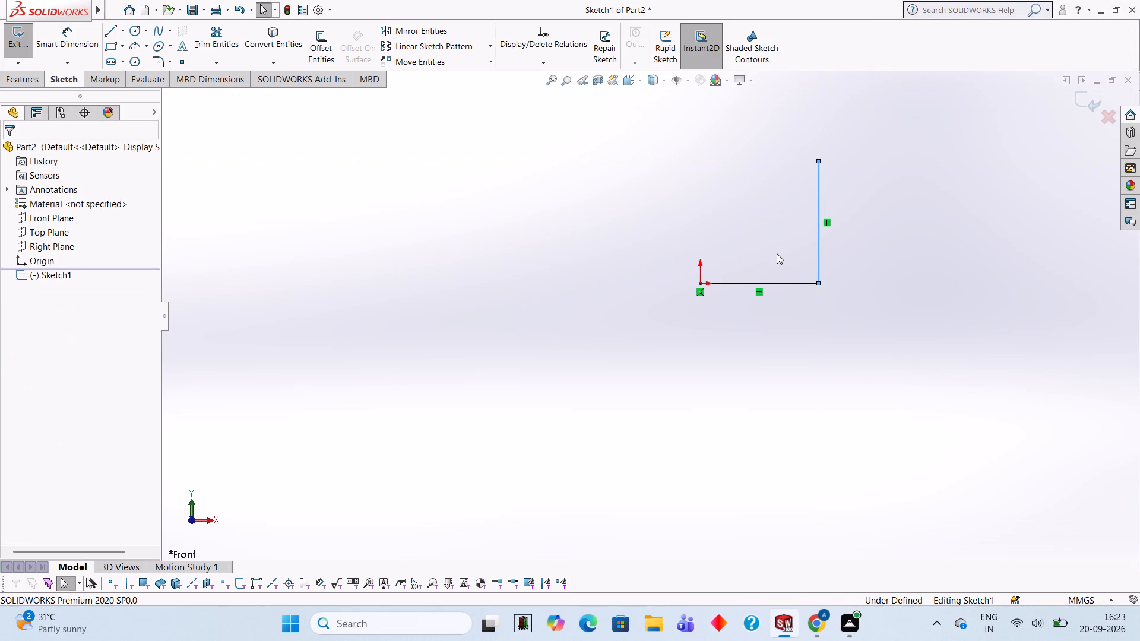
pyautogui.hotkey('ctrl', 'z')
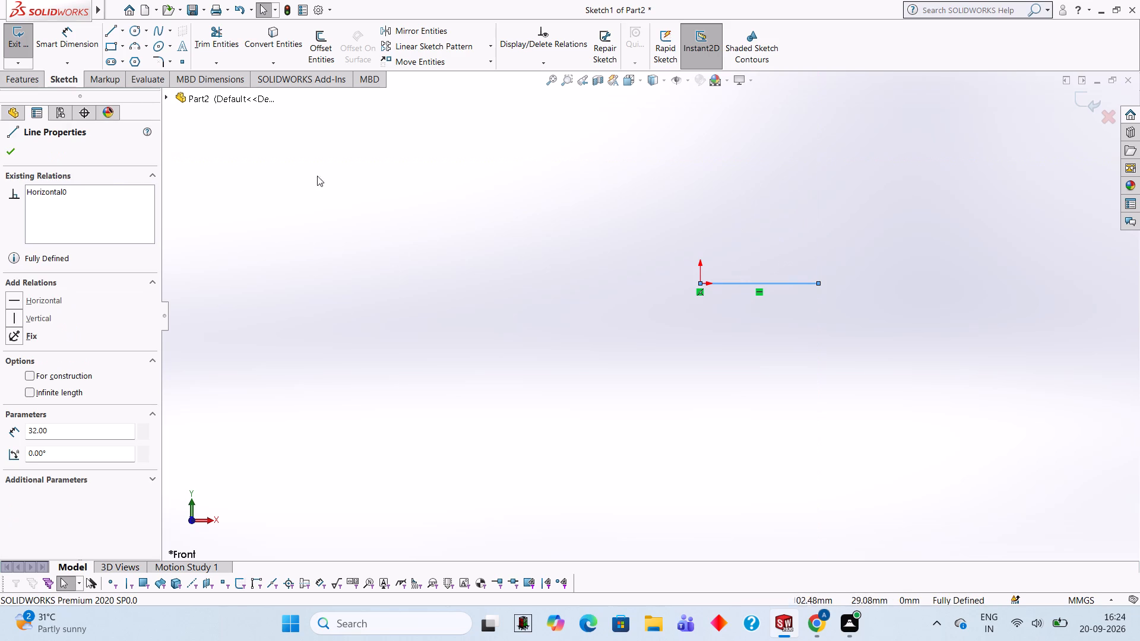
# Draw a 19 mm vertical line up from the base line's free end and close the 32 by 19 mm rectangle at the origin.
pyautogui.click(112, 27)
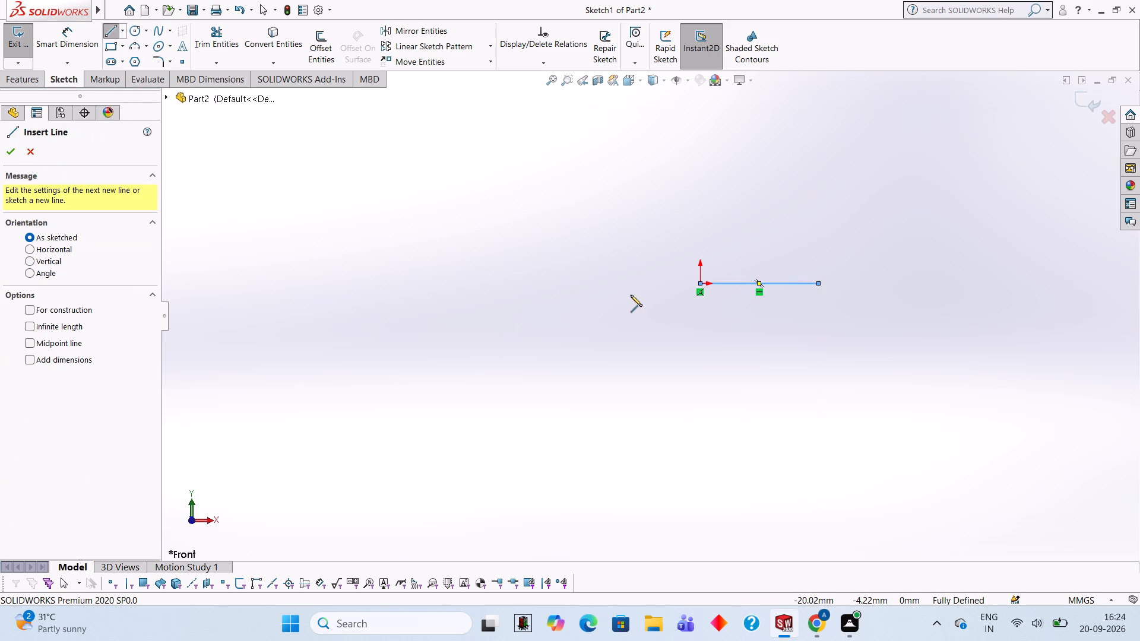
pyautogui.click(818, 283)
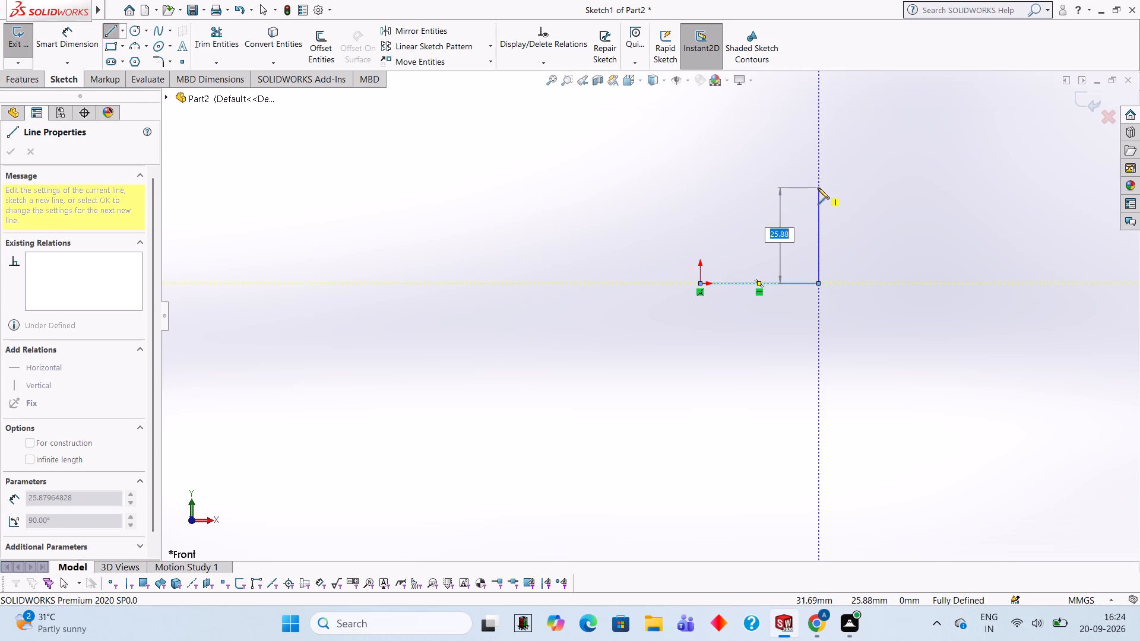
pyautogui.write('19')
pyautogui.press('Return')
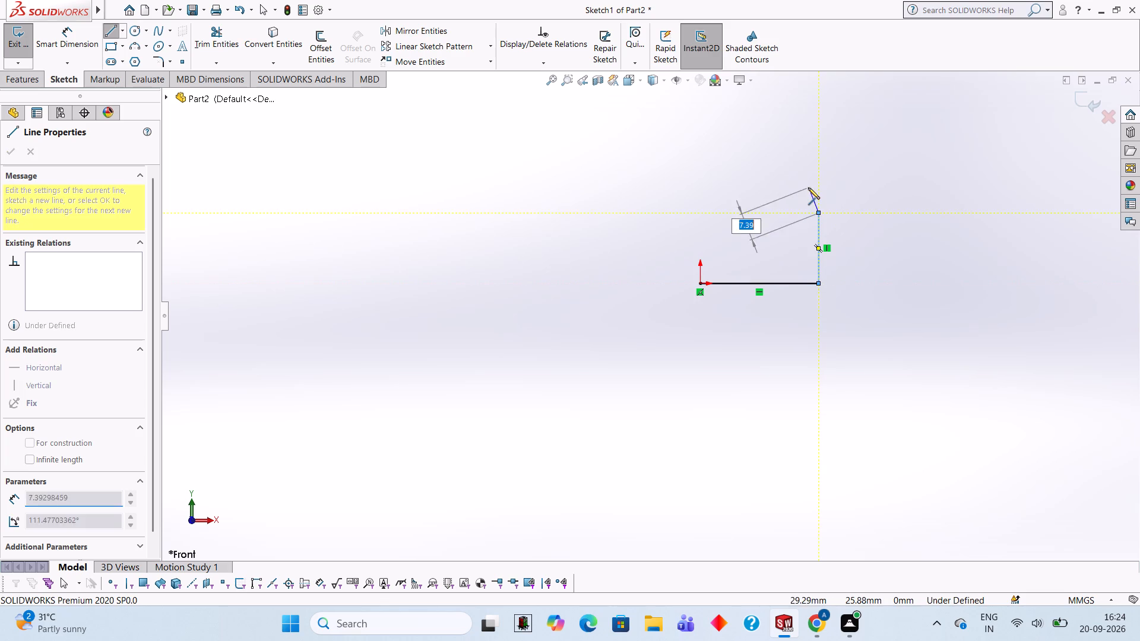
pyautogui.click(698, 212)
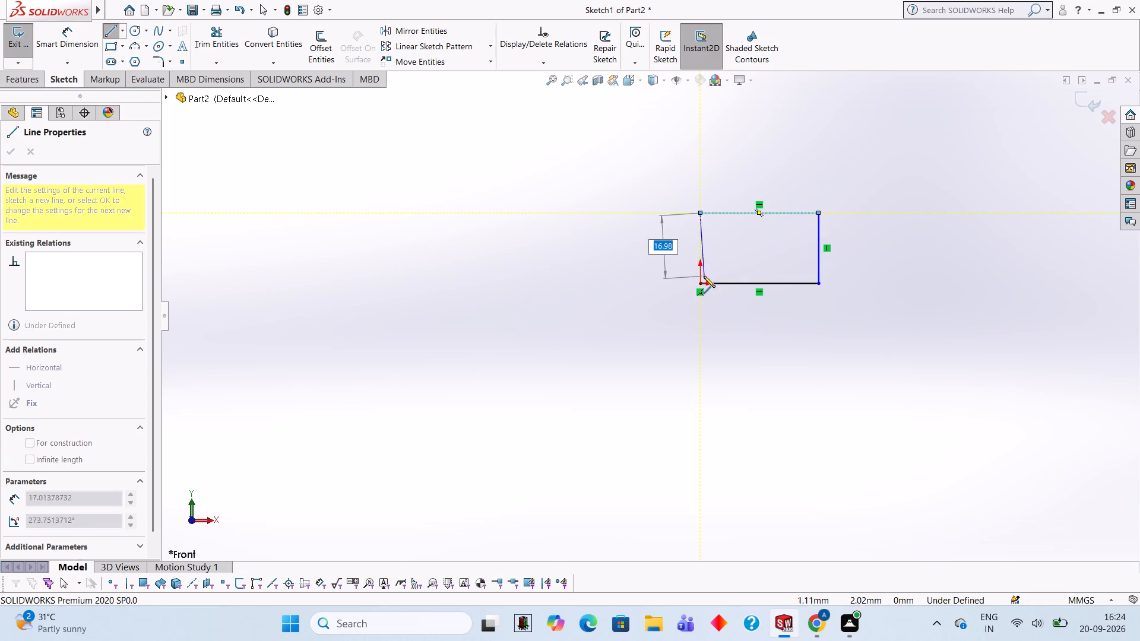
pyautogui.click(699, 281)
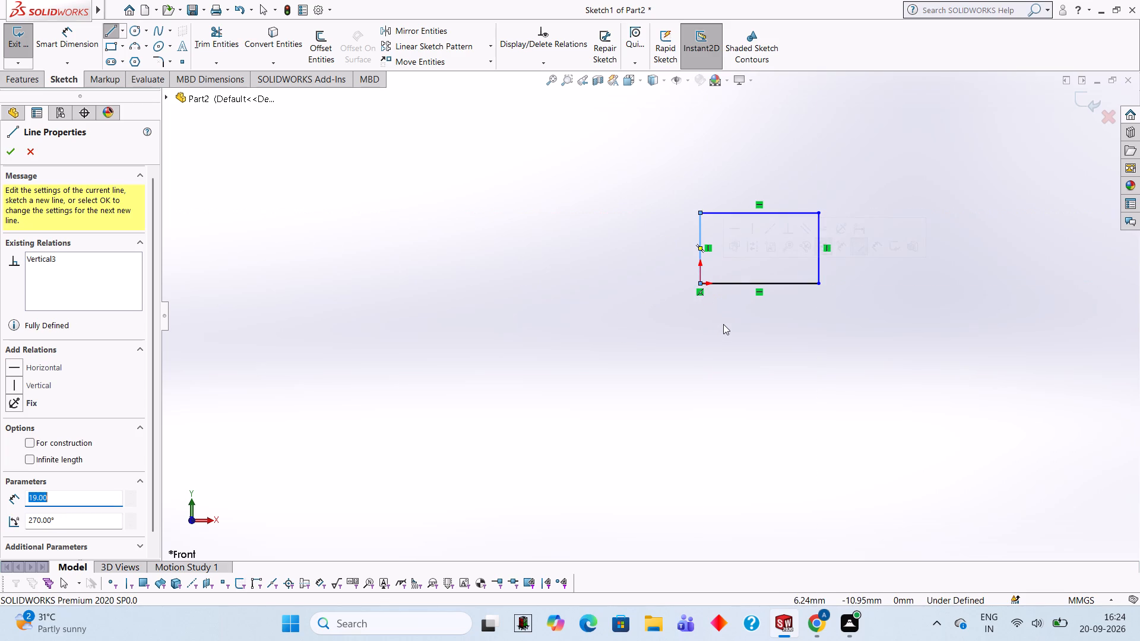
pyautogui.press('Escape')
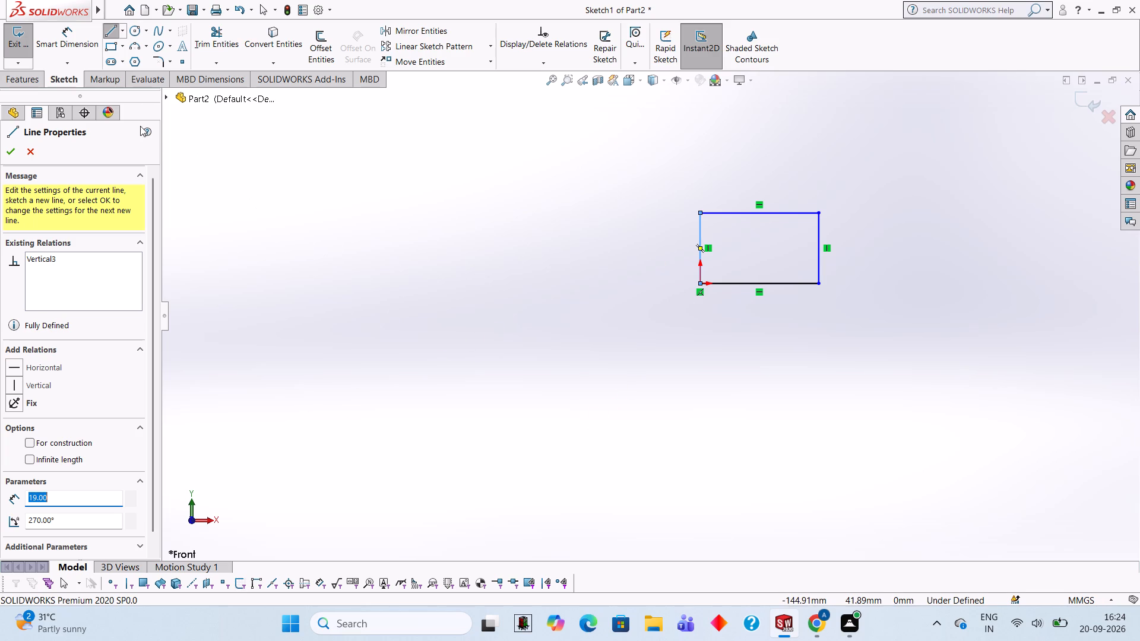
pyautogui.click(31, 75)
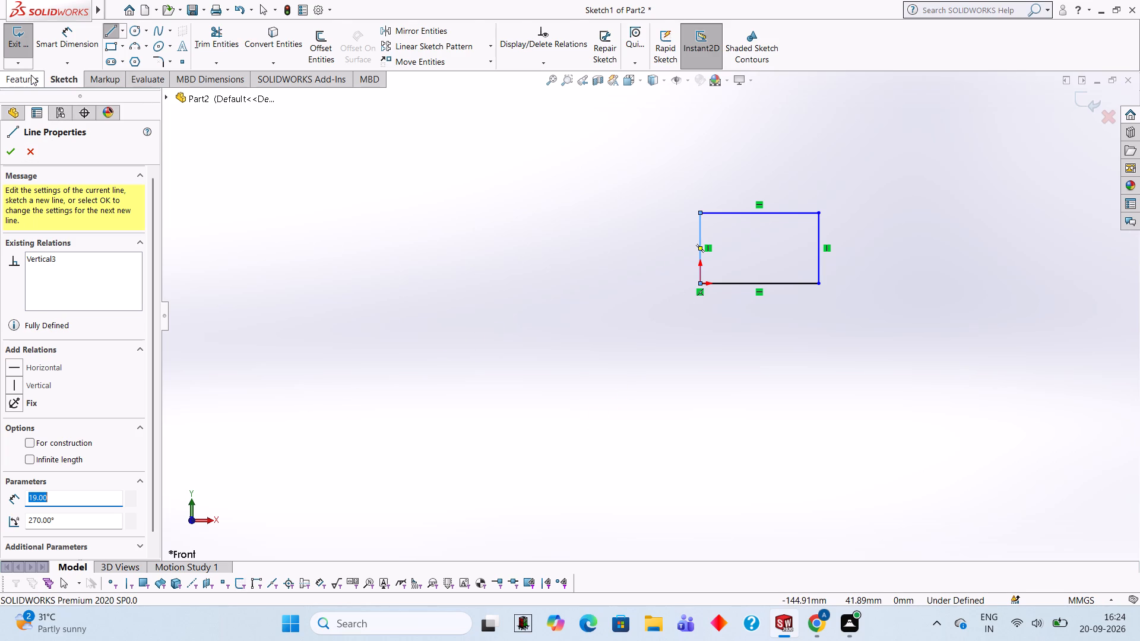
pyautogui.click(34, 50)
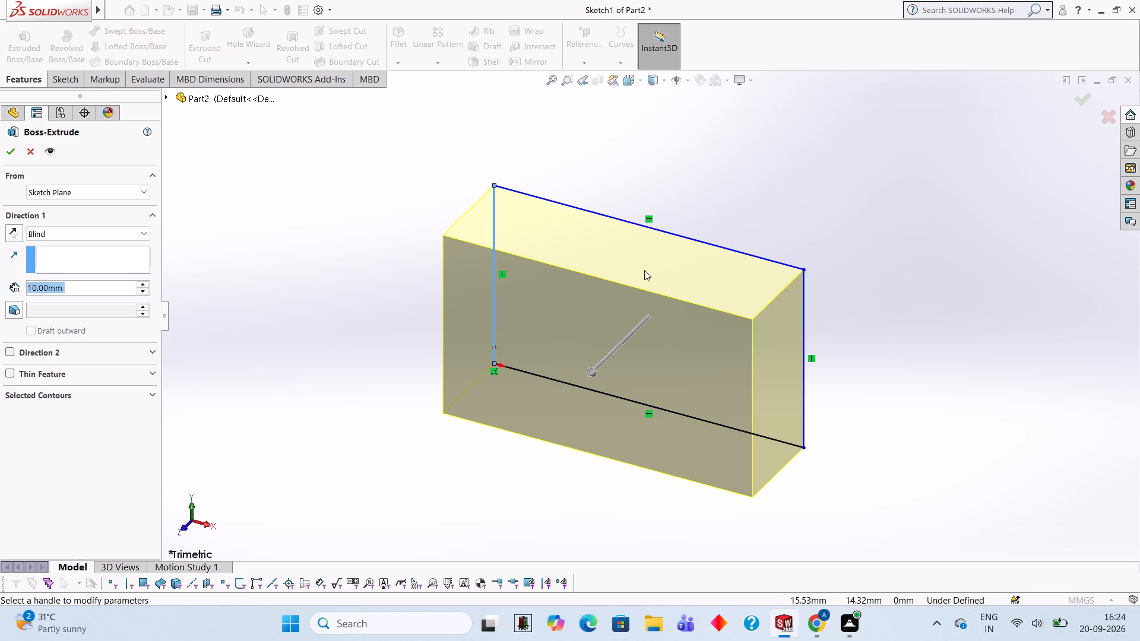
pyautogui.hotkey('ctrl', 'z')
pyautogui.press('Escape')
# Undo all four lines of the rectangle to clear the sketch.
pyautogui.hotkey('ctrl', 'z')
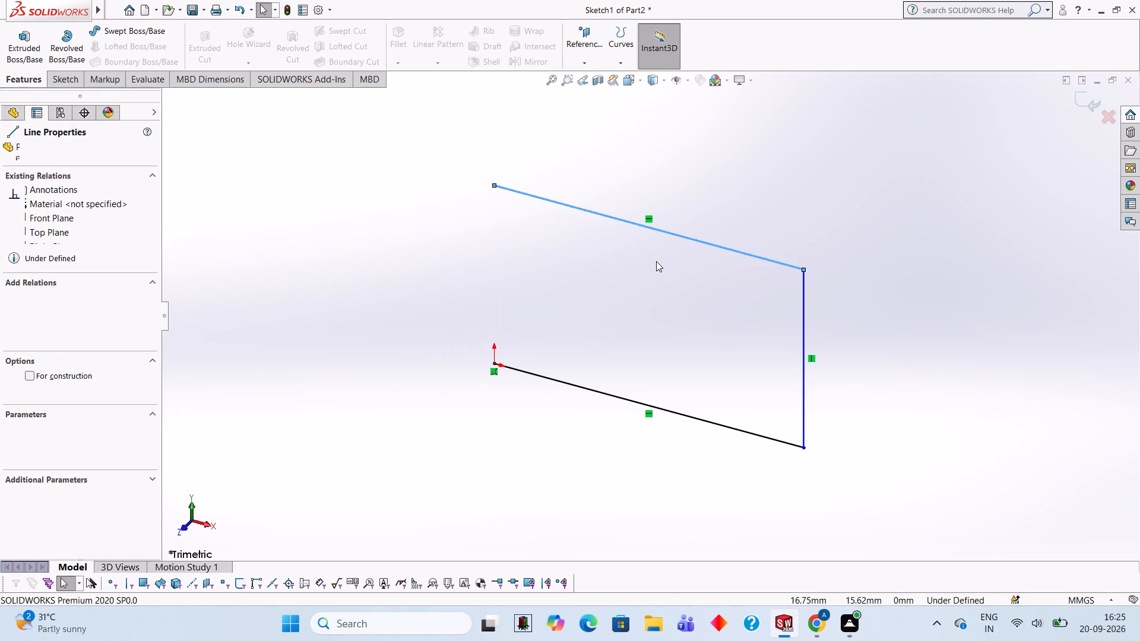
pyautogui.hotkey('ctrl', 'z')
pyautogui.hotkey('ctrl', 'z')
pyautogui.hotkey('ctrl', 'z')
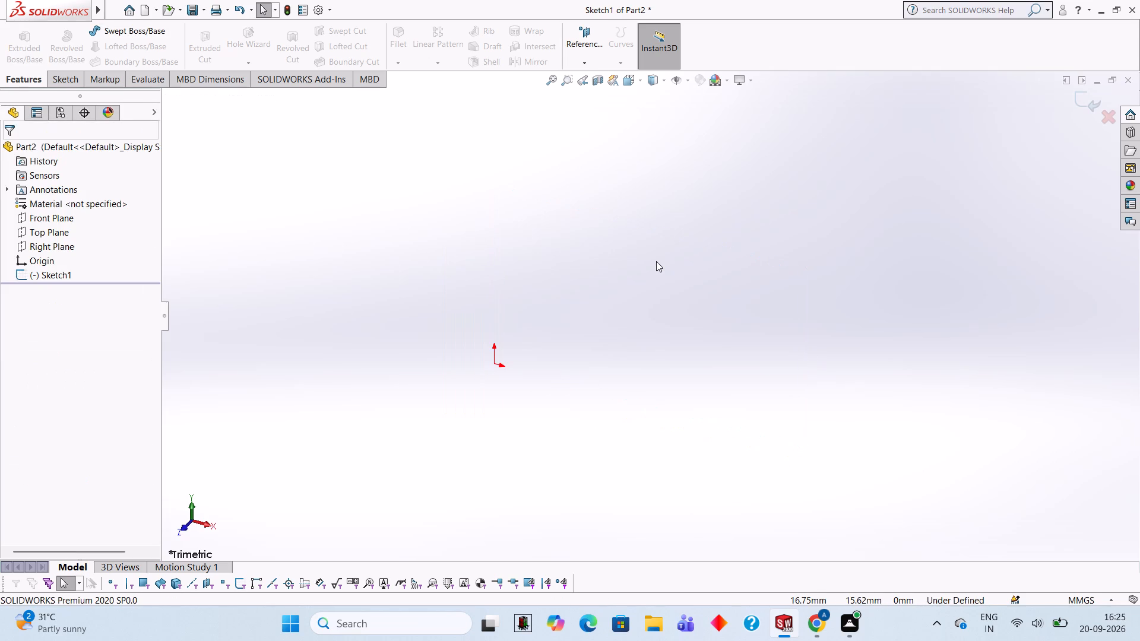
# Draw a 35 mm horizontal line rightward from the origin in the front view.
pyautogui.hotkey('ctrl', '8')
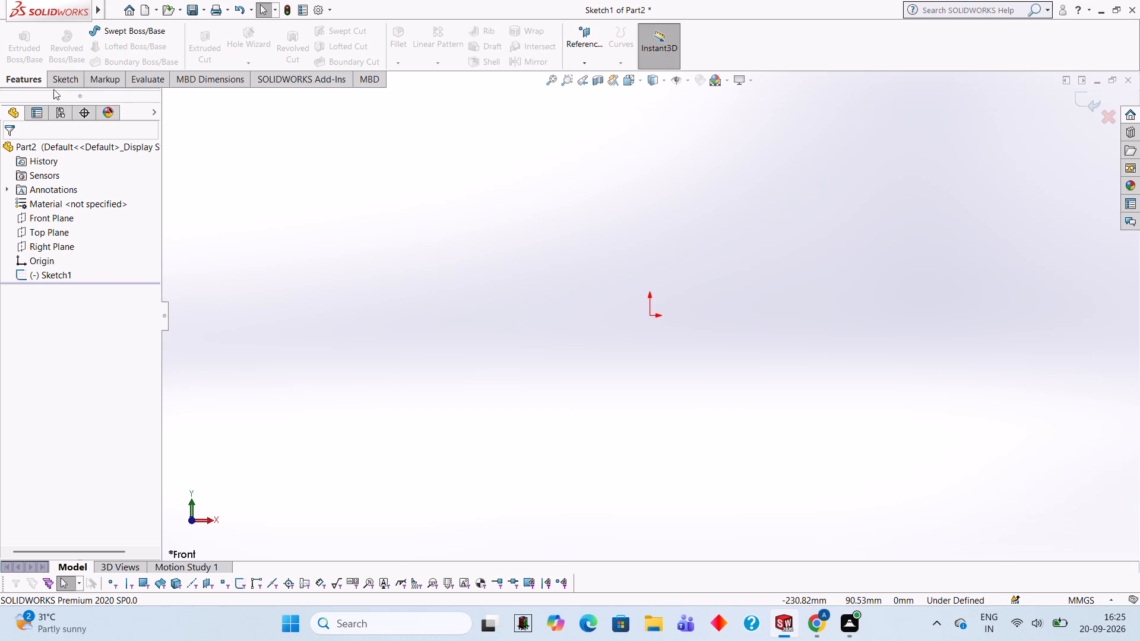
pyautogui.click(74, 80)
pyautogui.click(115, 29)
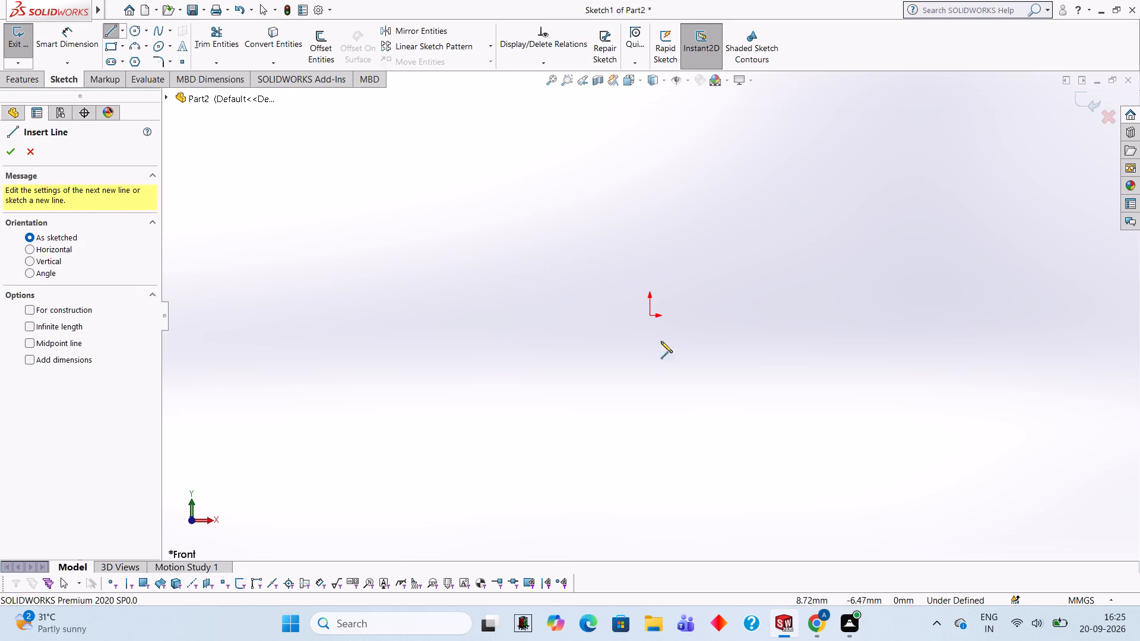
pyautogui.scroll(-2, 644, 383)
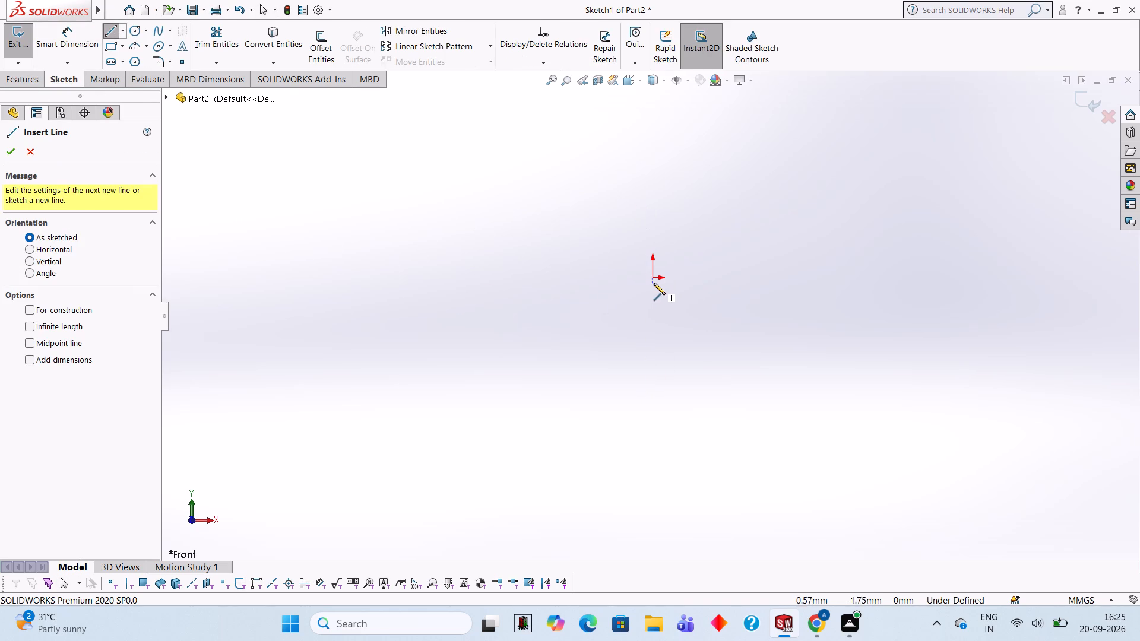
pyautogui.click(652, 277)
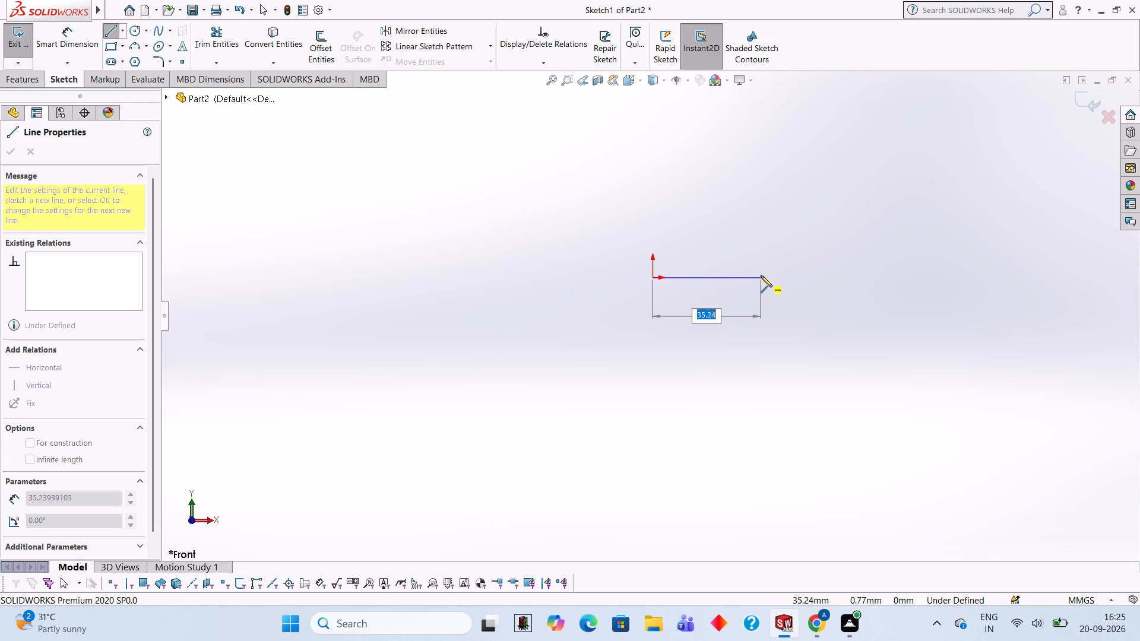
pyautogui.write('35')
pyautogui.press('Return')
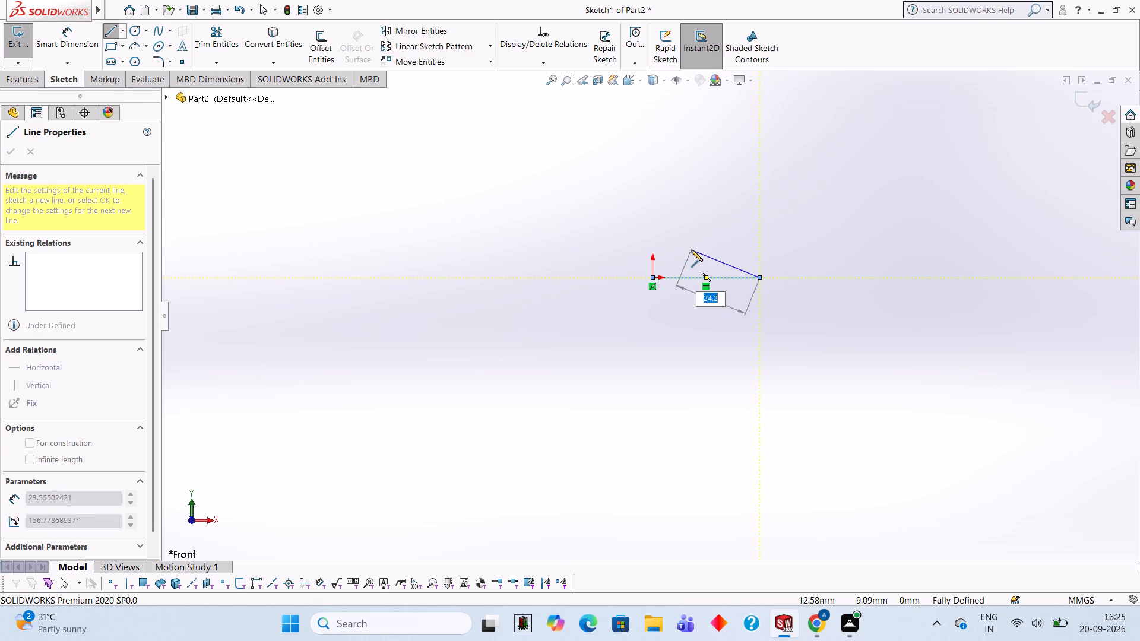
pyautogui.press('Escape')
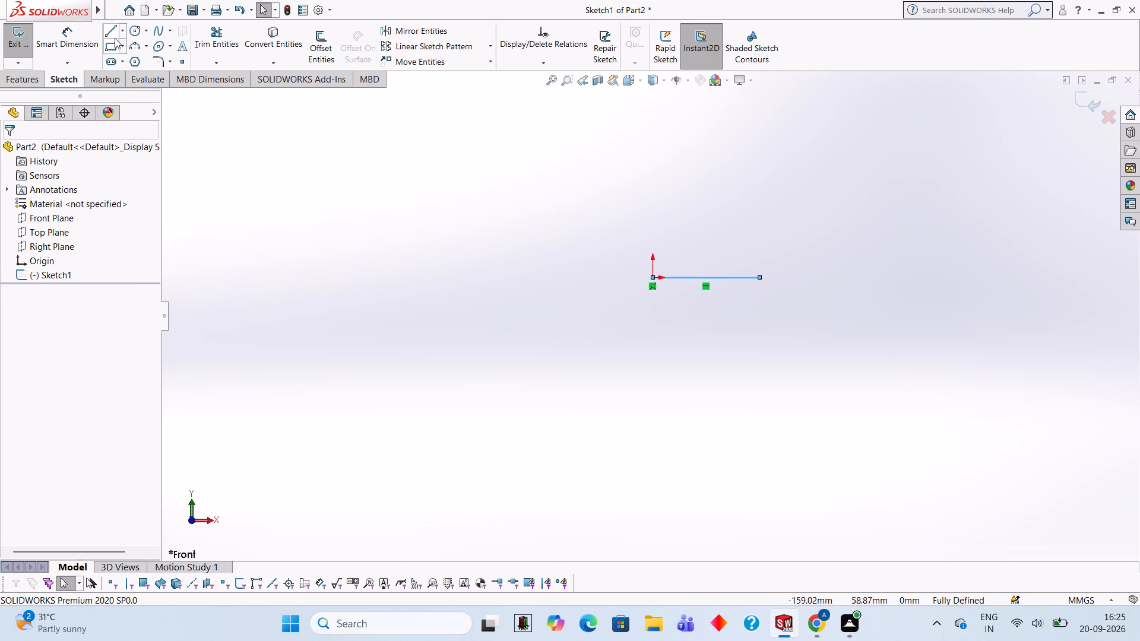
# Draw a 19 mm vertical line down from the origin and a 32 mm horizontal line rightward from its lower end.
pyautogui.click(115, 36)
pyautogui.click(651, 277)
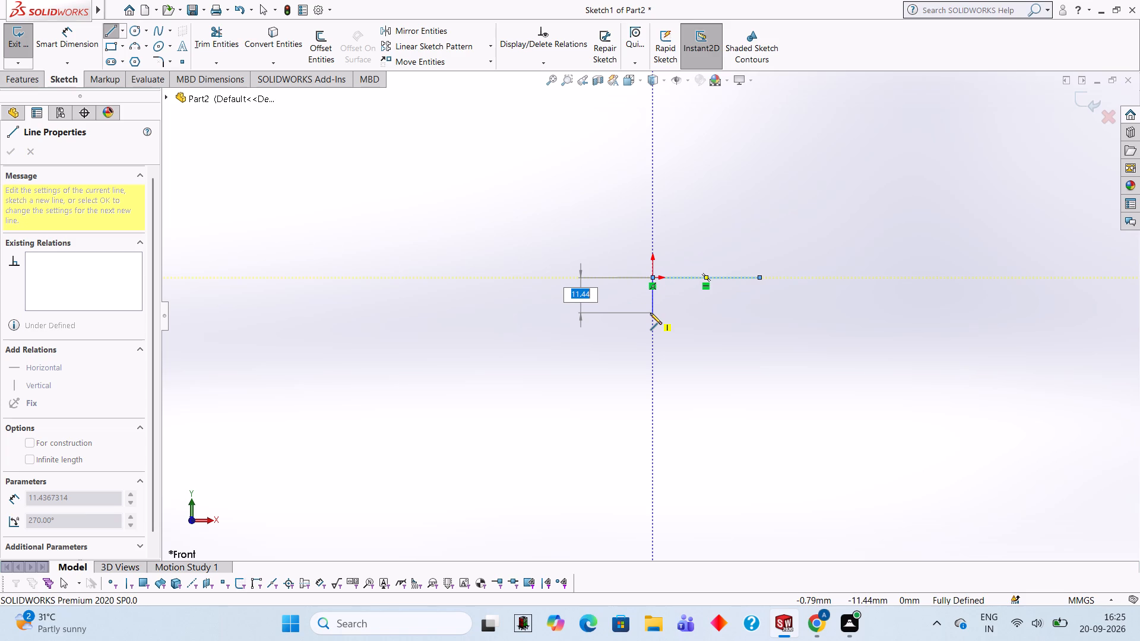
pyautogui.write('19')
pyautogui.press('Return')
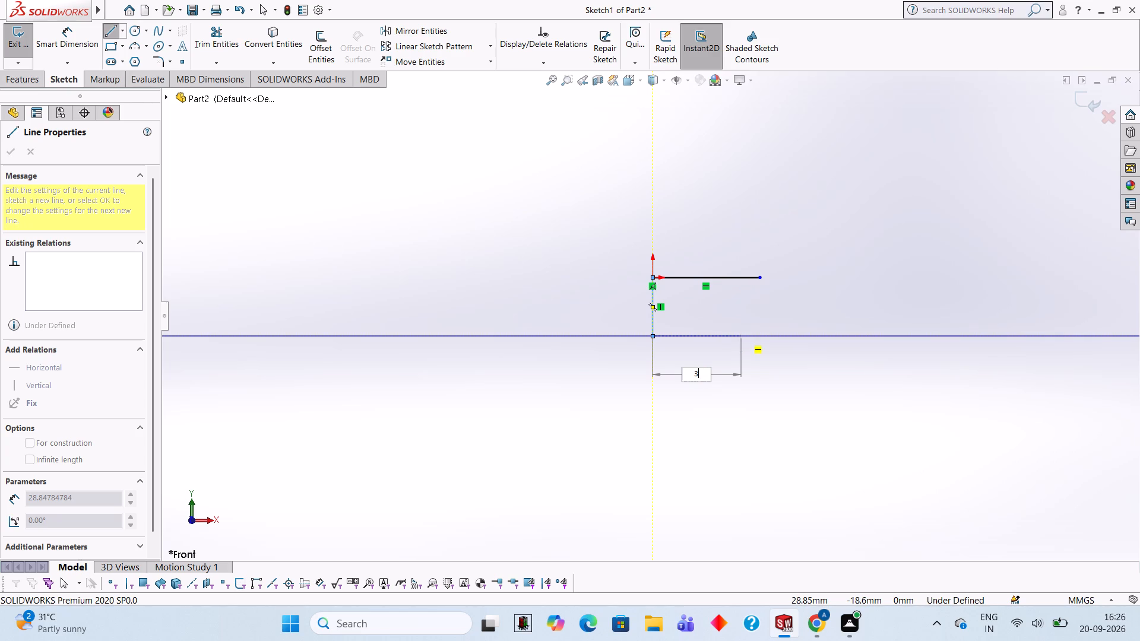
pyautogui.press('3')
pyautogui.press('2')
pyautogui.press('Return')
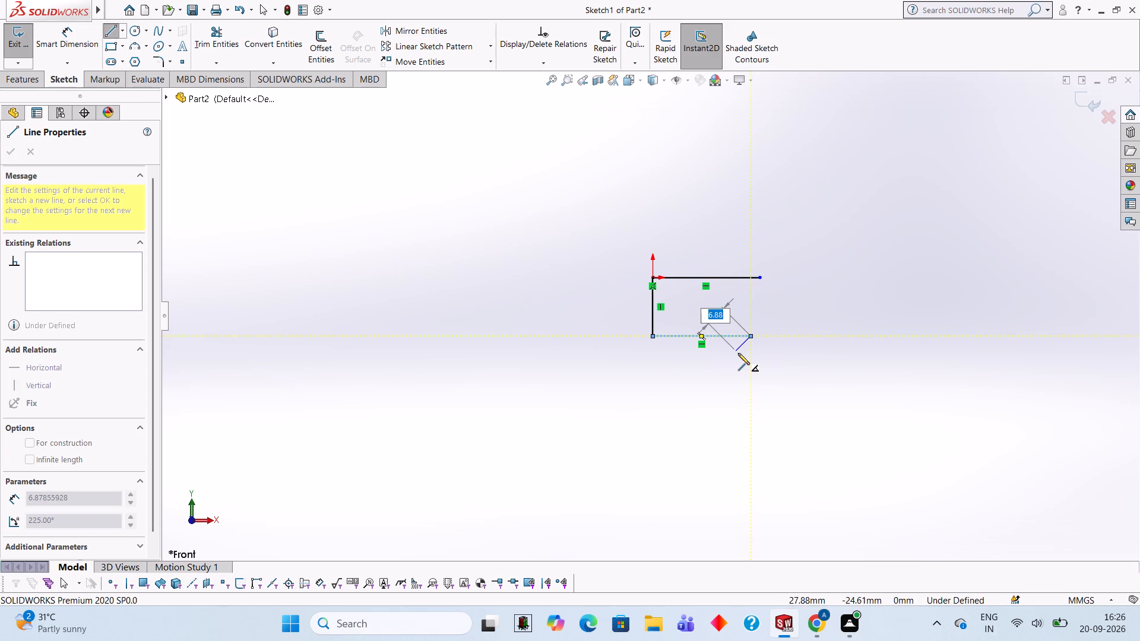
pyautogui.press('Escape')
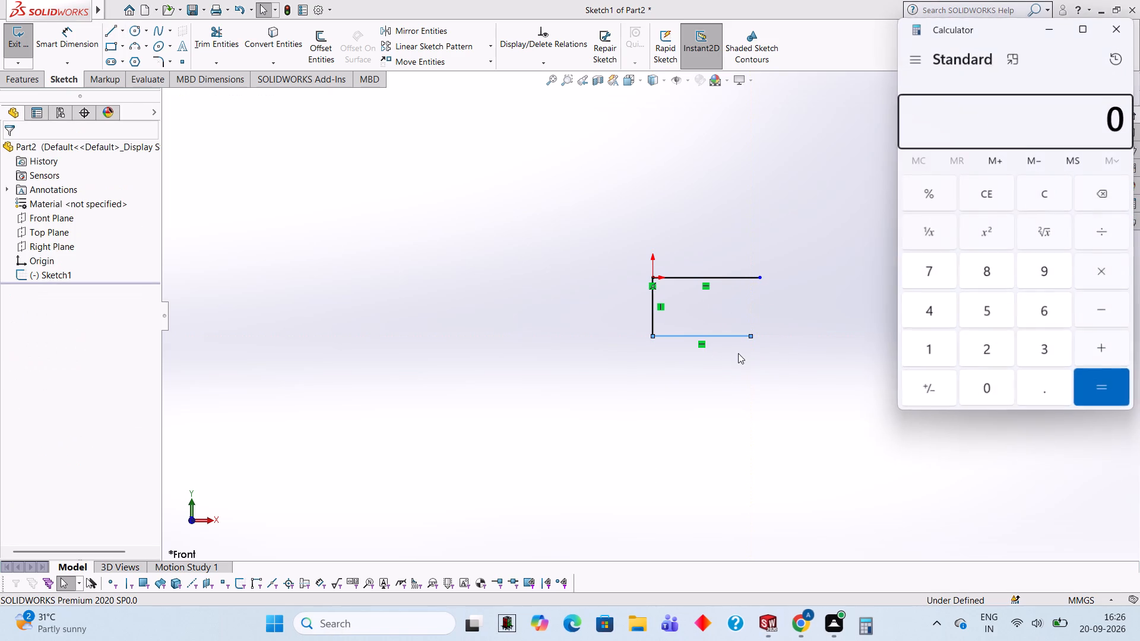
# Calculate 50-18 in Calculator and close it.
pyautogui.write('50-18+')
pyautogui.press('Return')
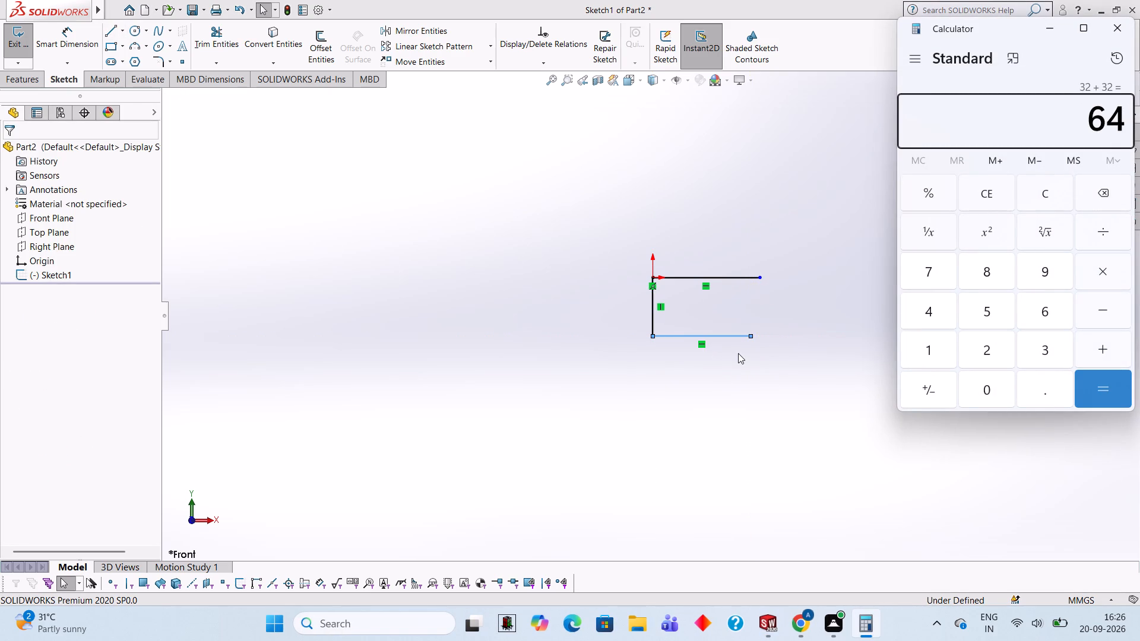
pyautogui.press('Escape')
pyautogui.press('Escape')
pyautogui.press('Escape')
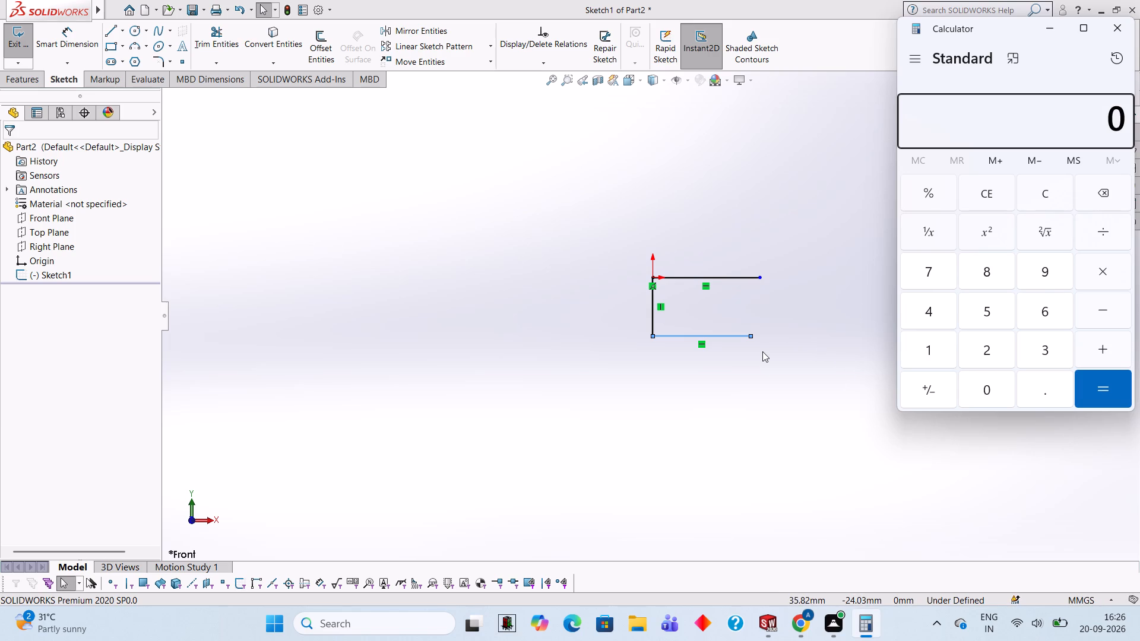
pyautogui.write('50-')
pyautogui.write('18')
pyautogui.press('Return')
pyautogui.click(1122, 31)
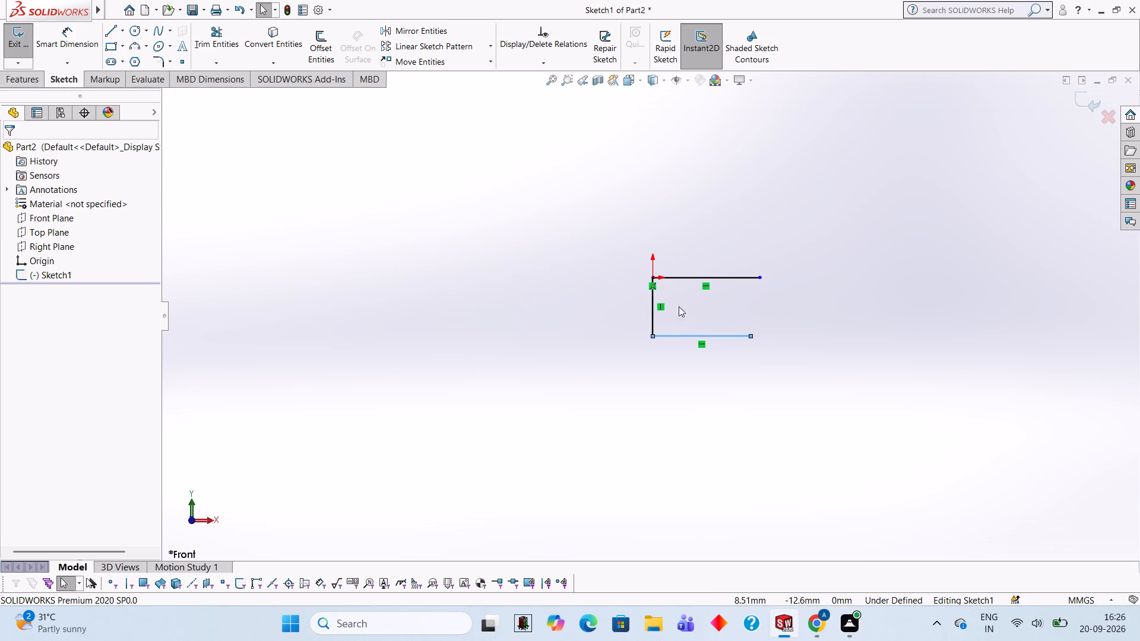
# Replace the 35 mm line at the origin with a 40 mm horizontal line running rightward from the origin.
pyautogui.click(696, 277)
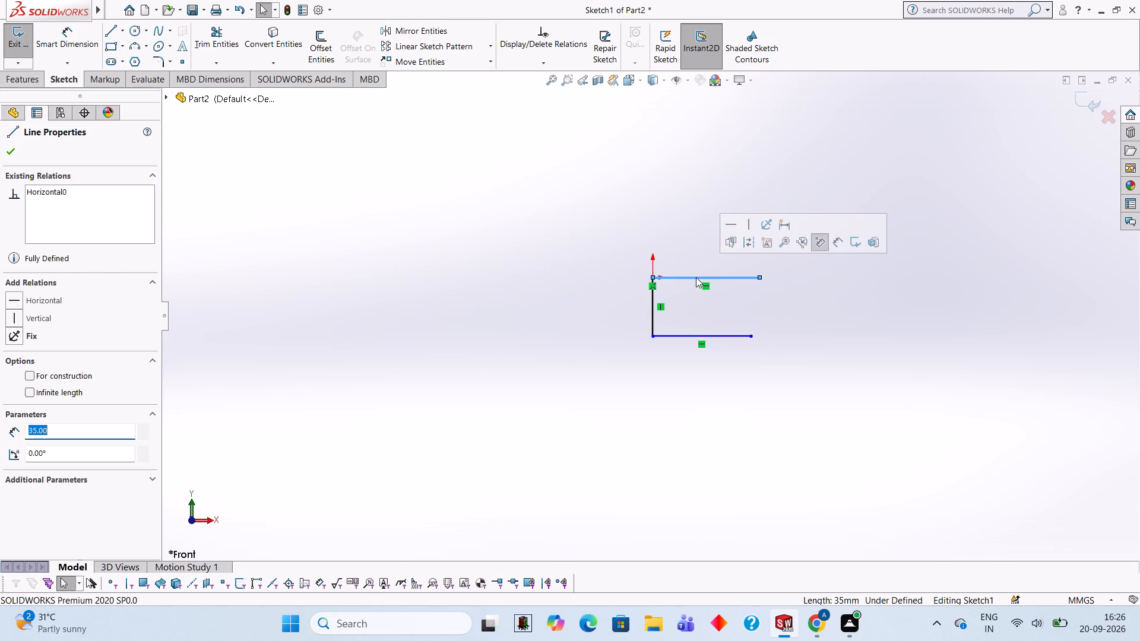
pyautogui.press('Delete')
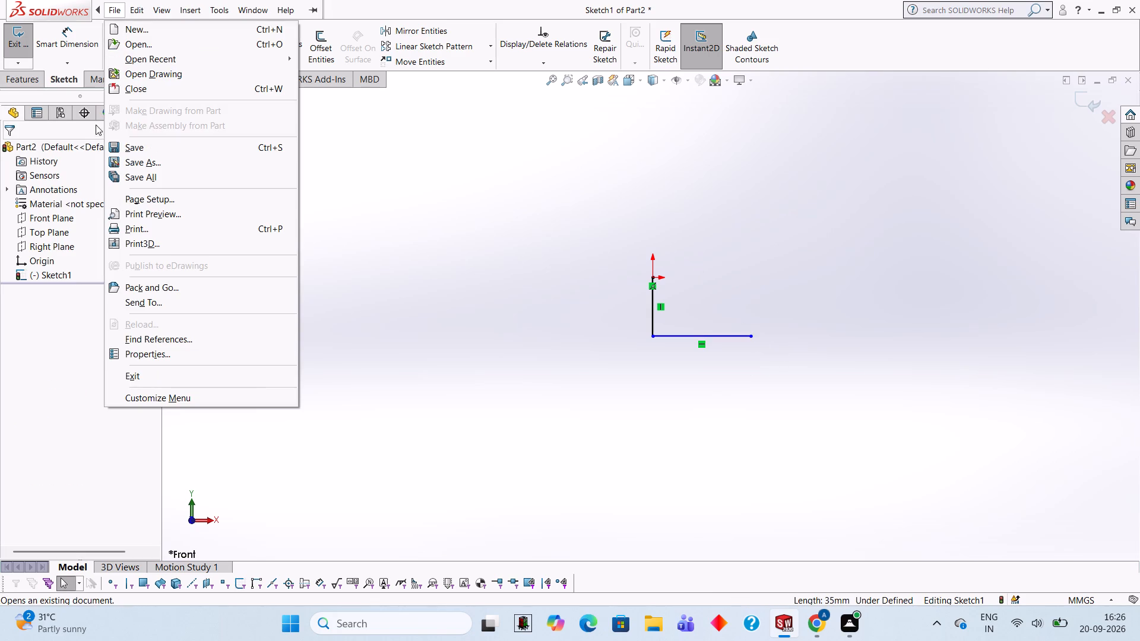
pyautogui.moveTo(362, 148); pyautogui.dragTo(349, 149)
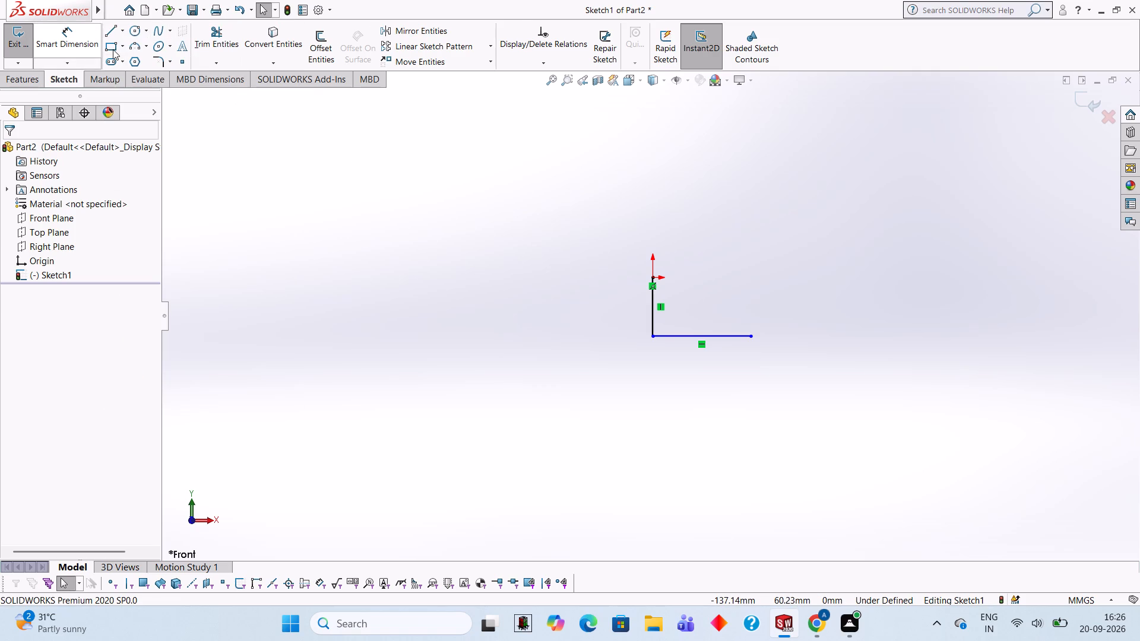
pyautogui.click(112, 34)
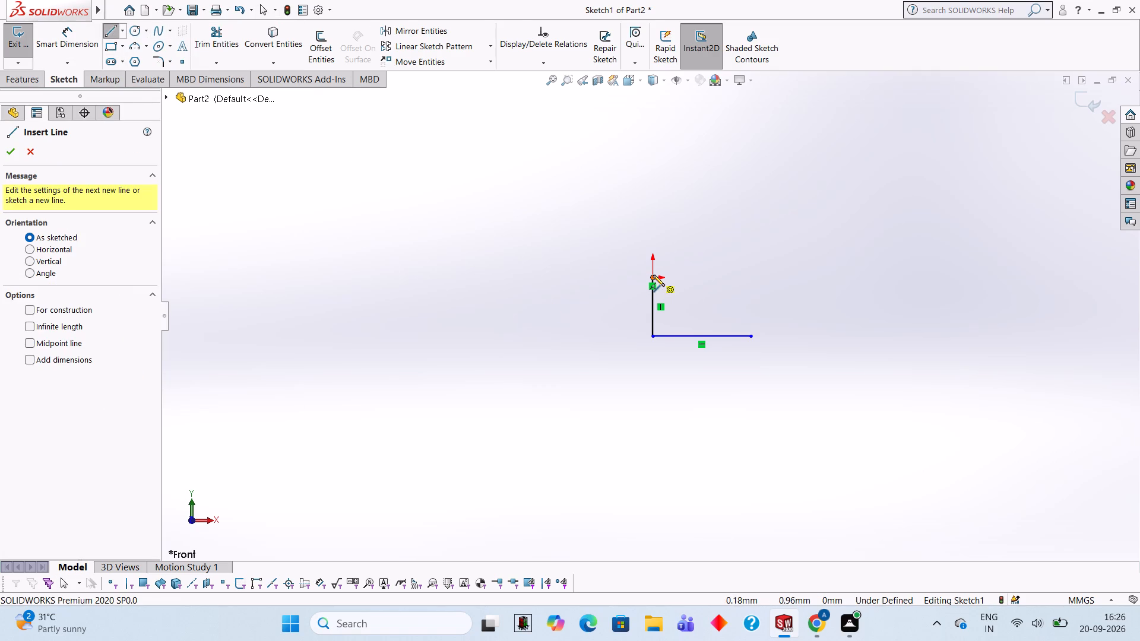
pyautogui.click(651, 275)
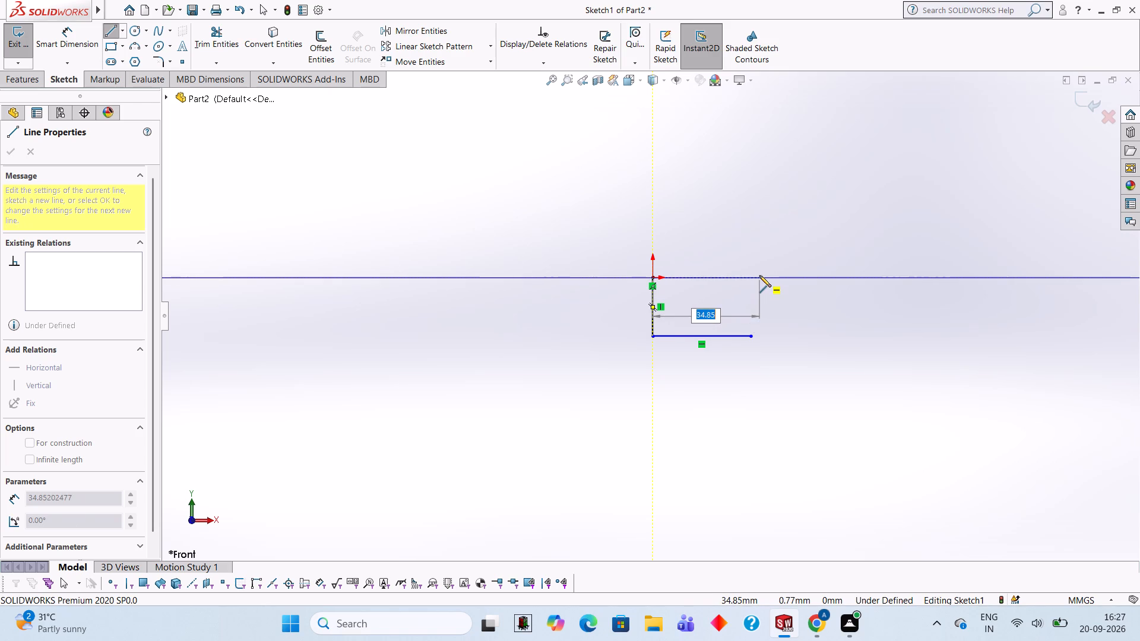
pyautogui.write('40')
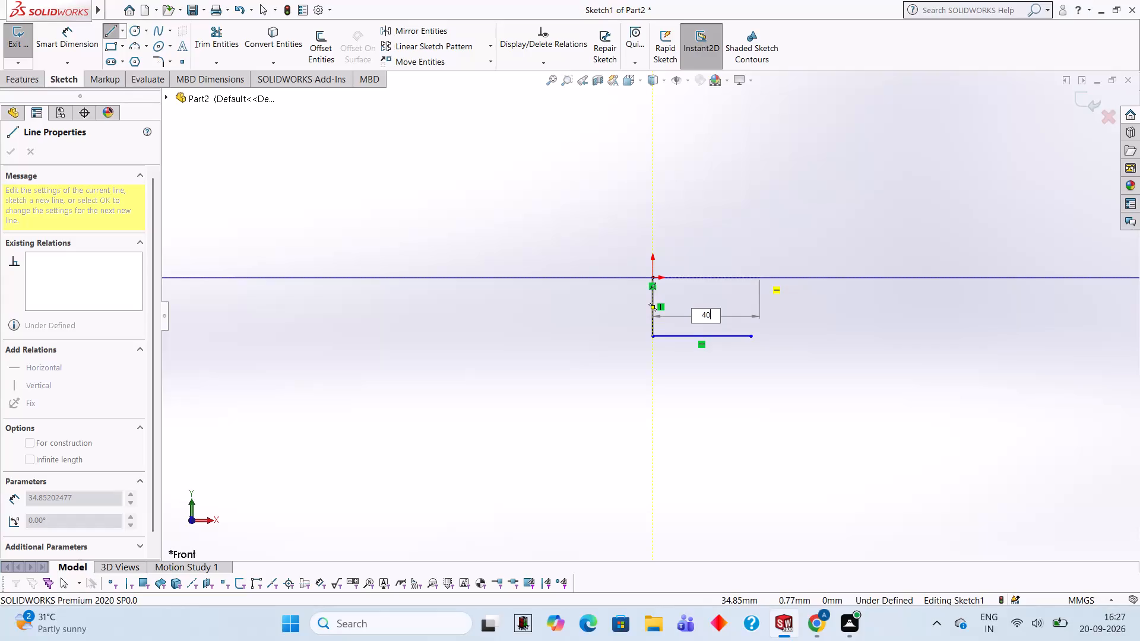
pyautogui.press('Return')
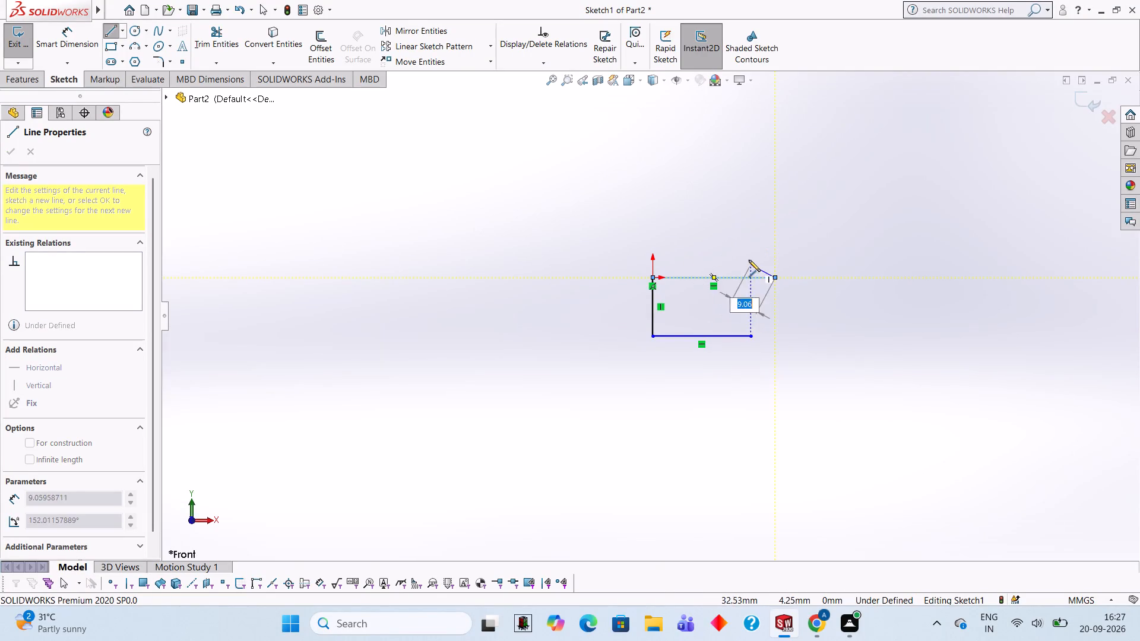
pyautogui.press('Escape')
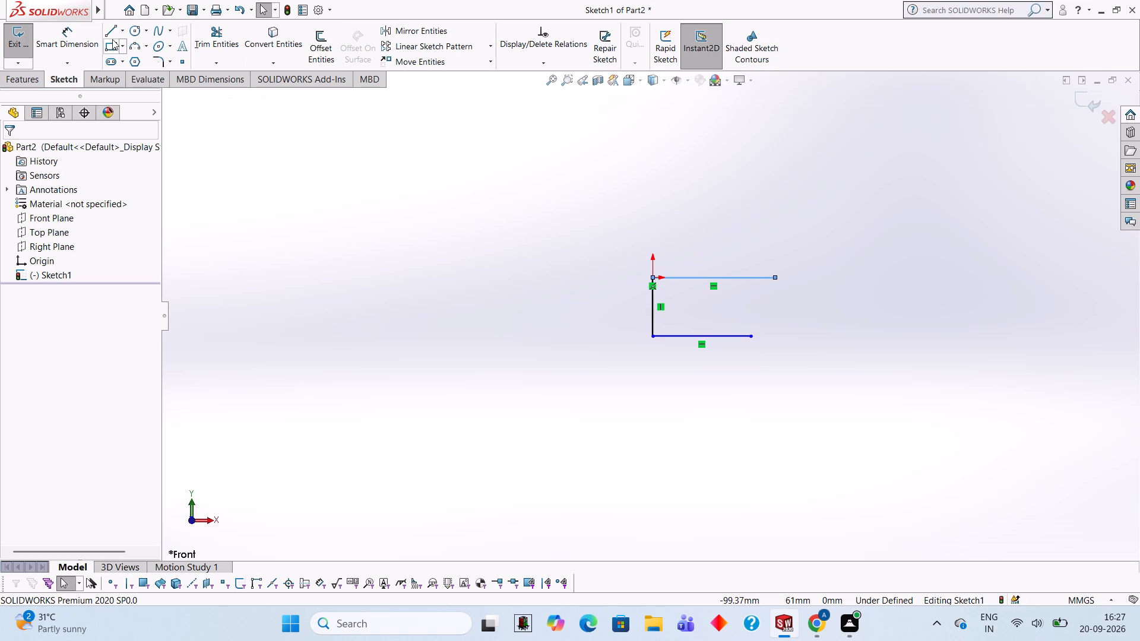
# Draw a 10 mm vertical line down from the origin and a 40 mm horizontal line rightward from its lower end.
pyautogui.click(113, 37)
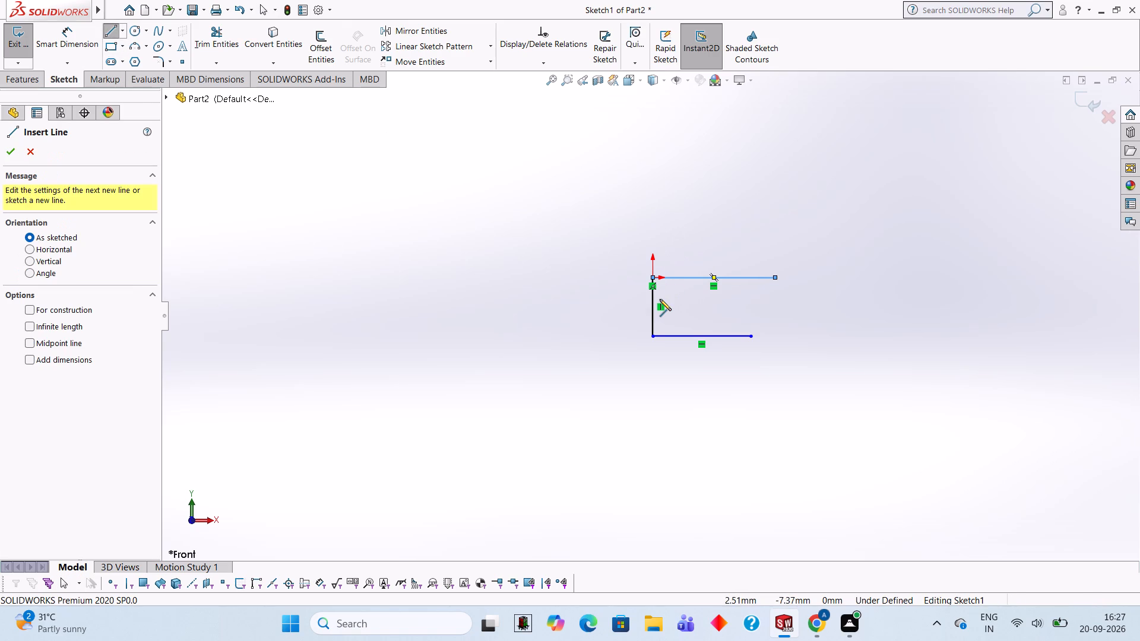
pyautogui.click(651, 277)
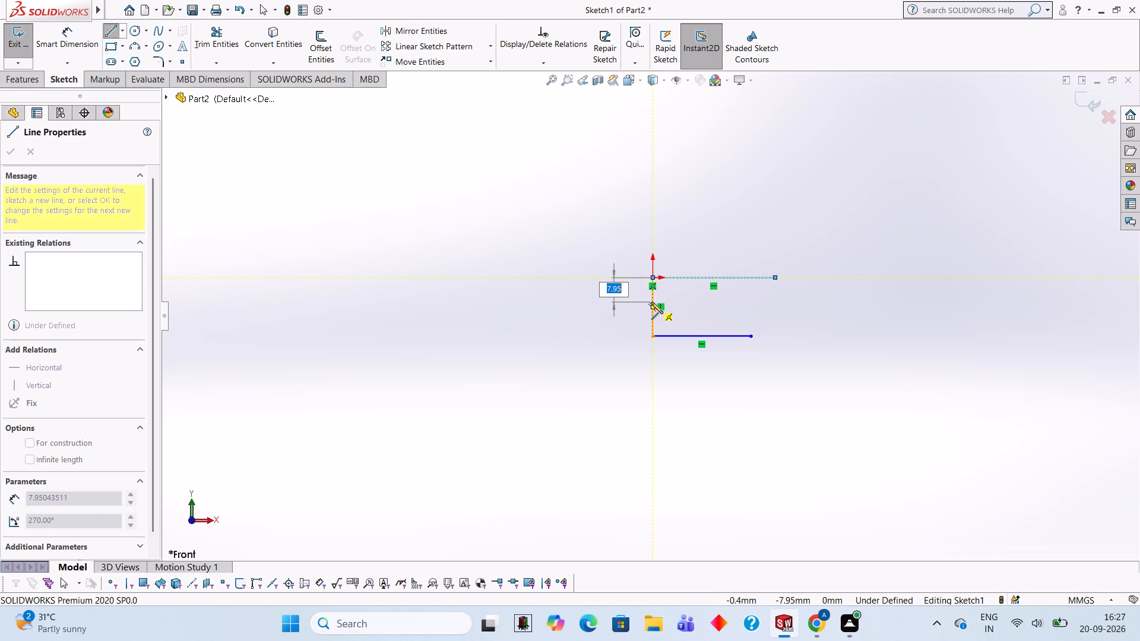
pyautogui.write('10')
pyautogui.press('Return')
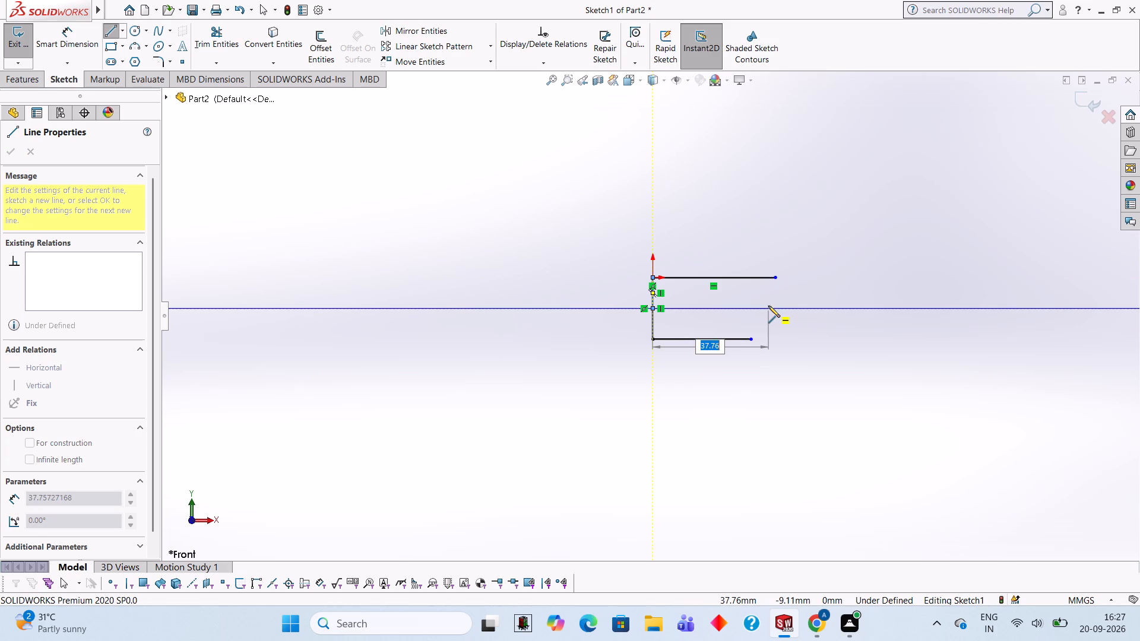
pyautogui.write('40')
pyautogui.press('Return')
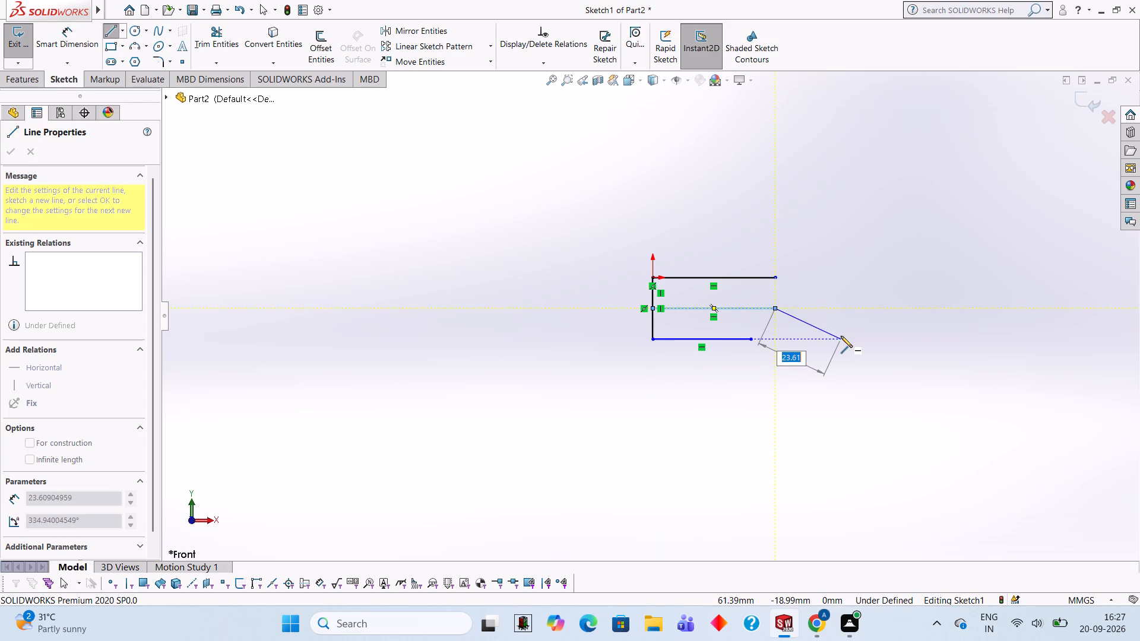
pyautogui.press('Escape')
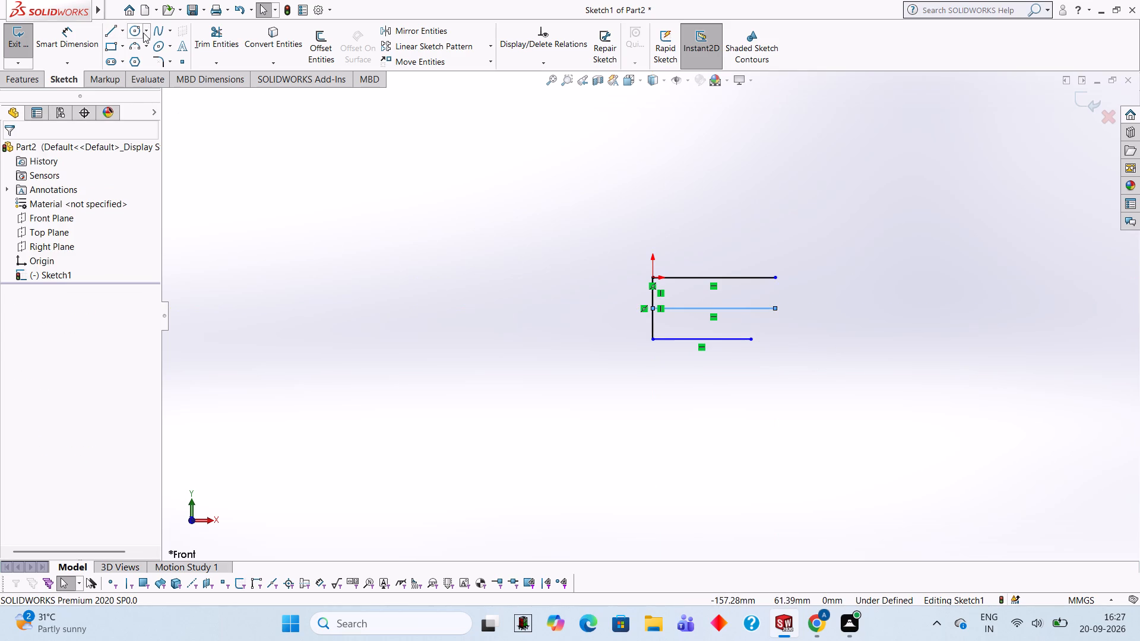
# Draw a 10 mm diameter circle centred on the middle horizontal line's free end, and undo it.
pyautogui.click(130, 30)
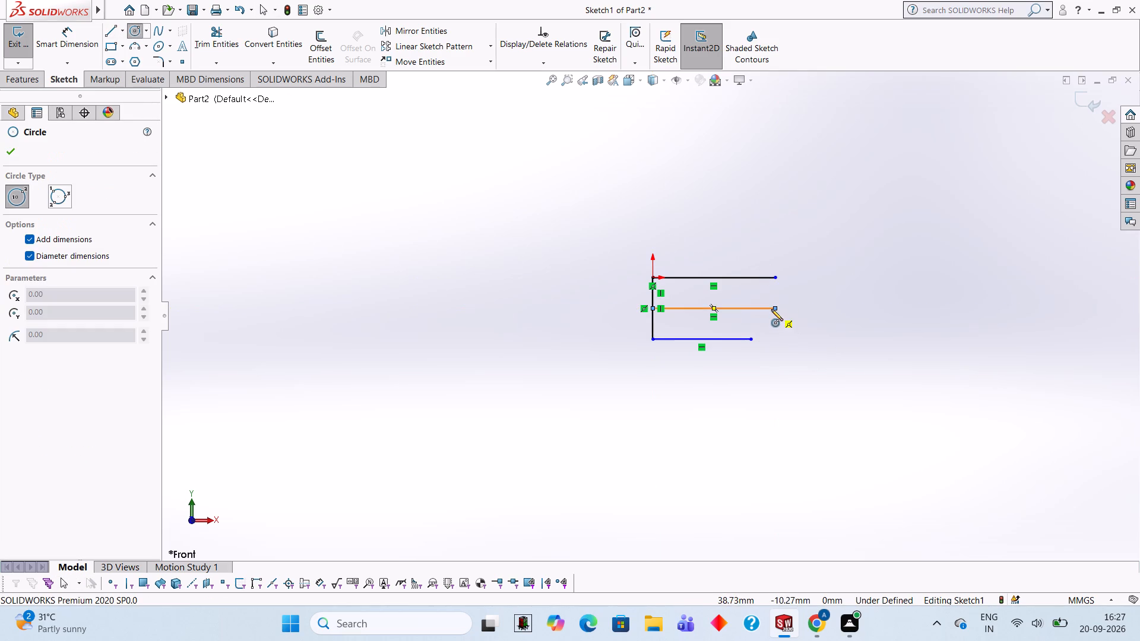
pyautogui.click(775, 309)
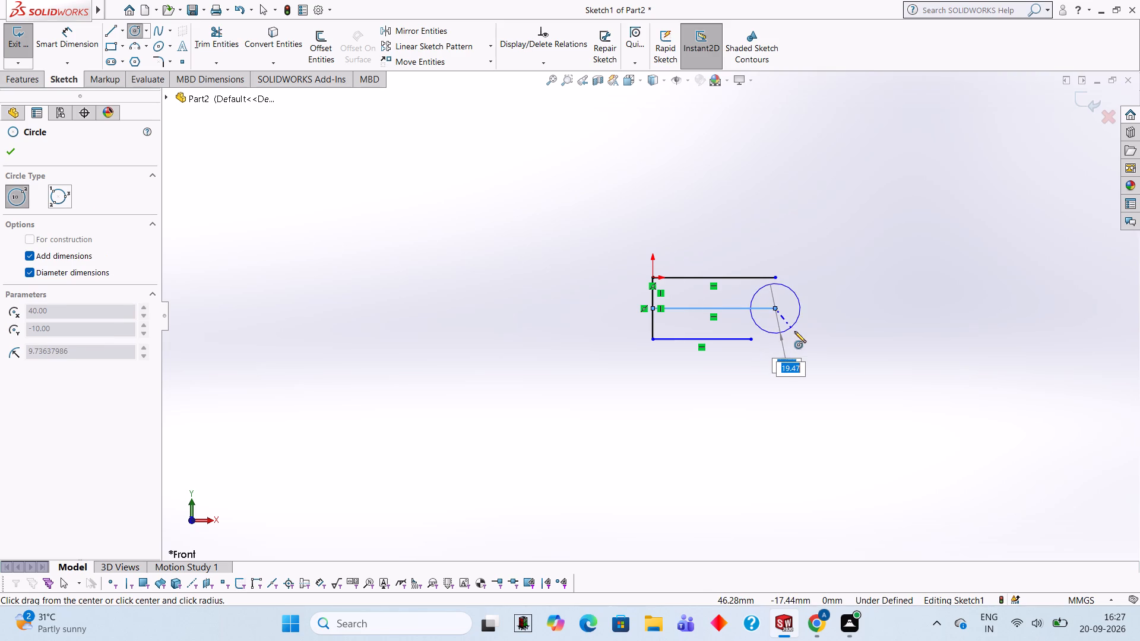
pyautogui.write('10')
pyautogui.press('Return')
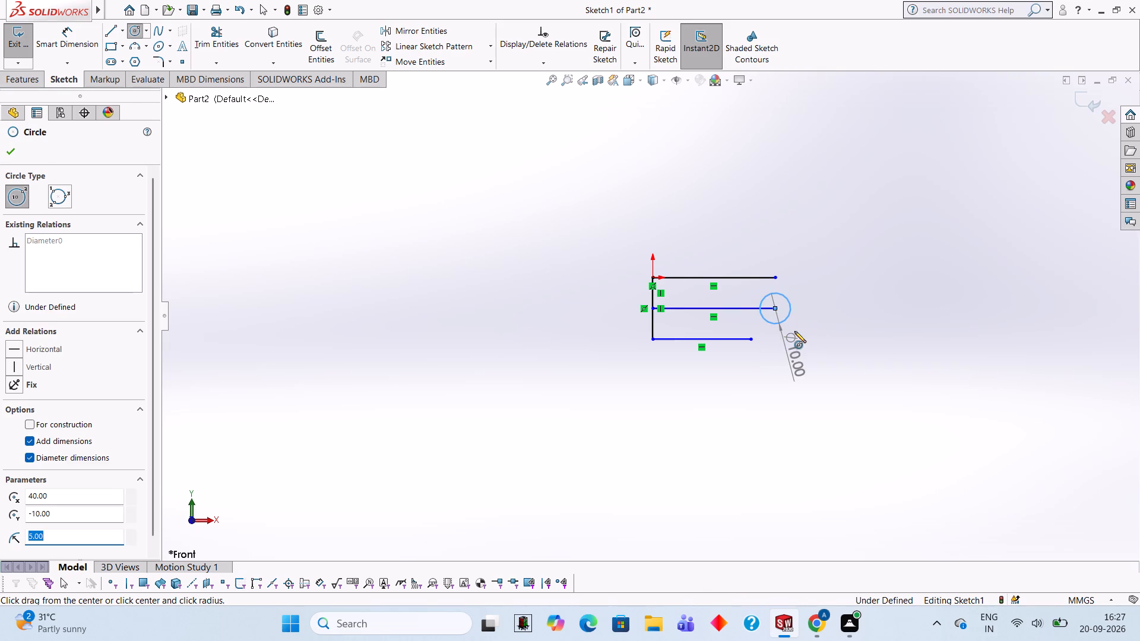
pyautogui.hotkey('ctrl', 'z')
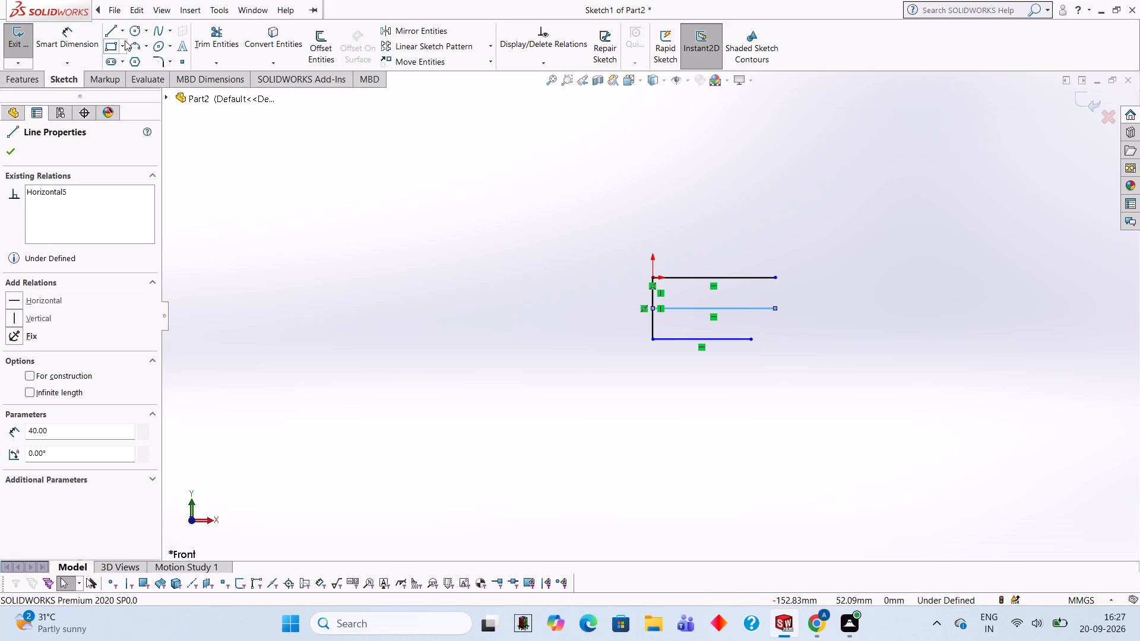
# Draw a 20 mm diameter circle centred on the free end of the middle horizontal line.
pyautogui.click(134, 29)
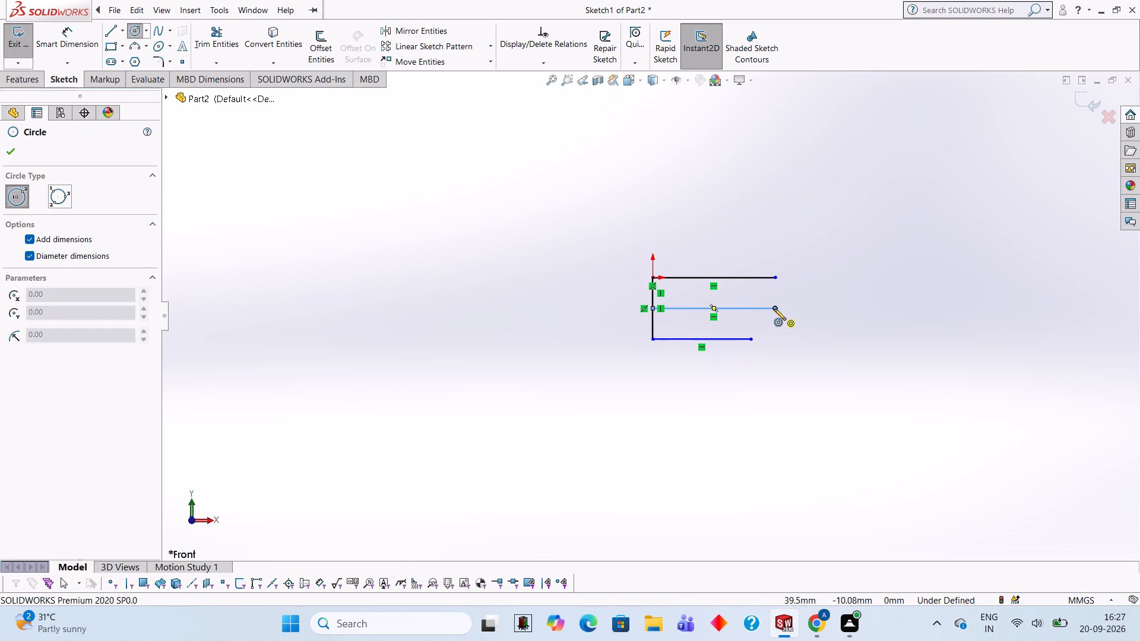
pyautogui.click(774, 309)
pyautogui.write('20')
pyautogui.press('Return')
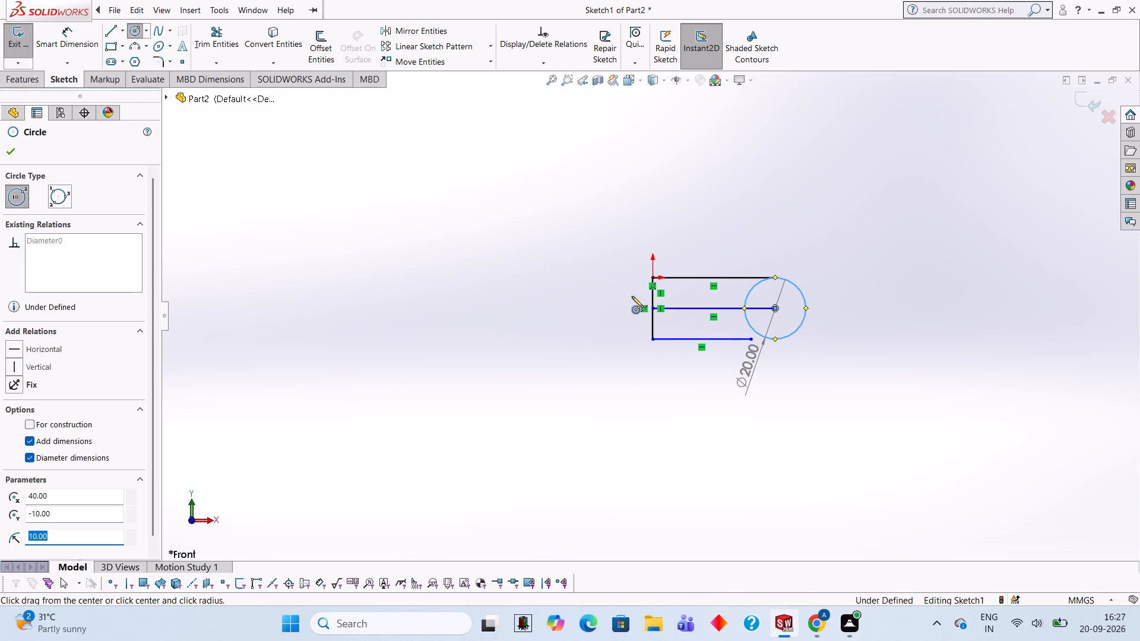
pyautogui.press('Escape')
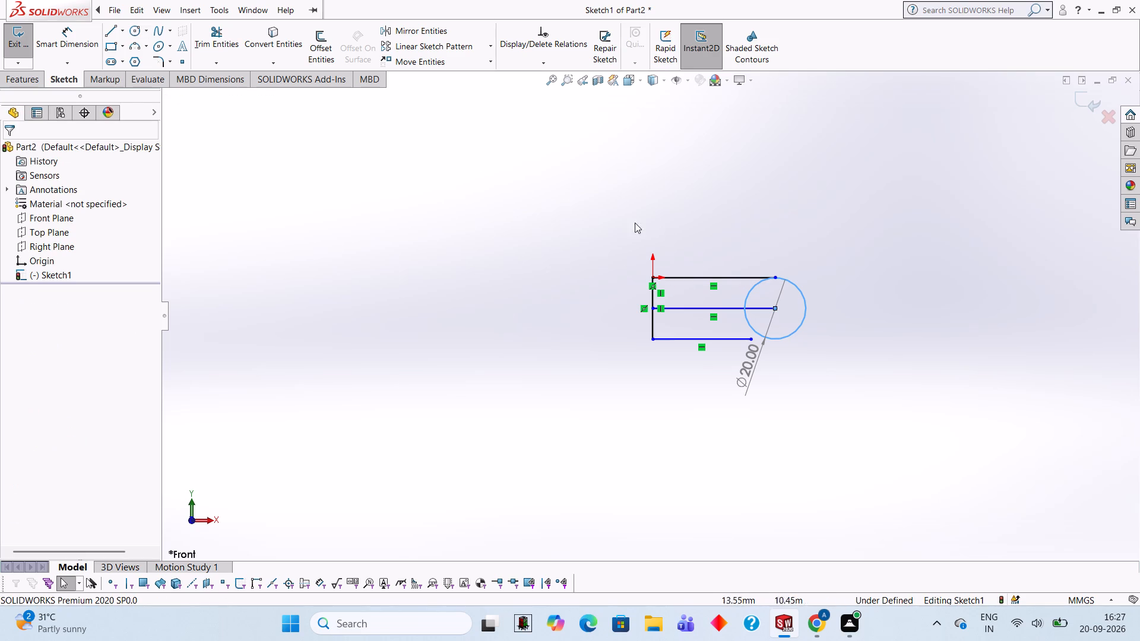
# Trim away the circle's upper-left quarter and the whole middle horizontal line.
pyautogui.click(229, 42)
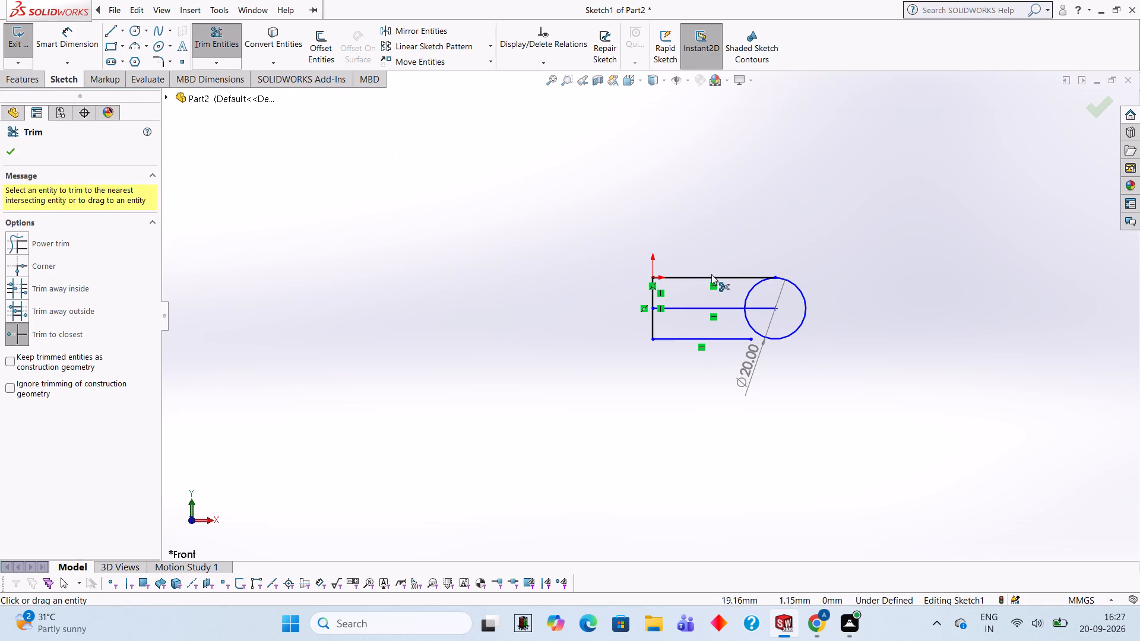
pyautogui.click(750, 294)
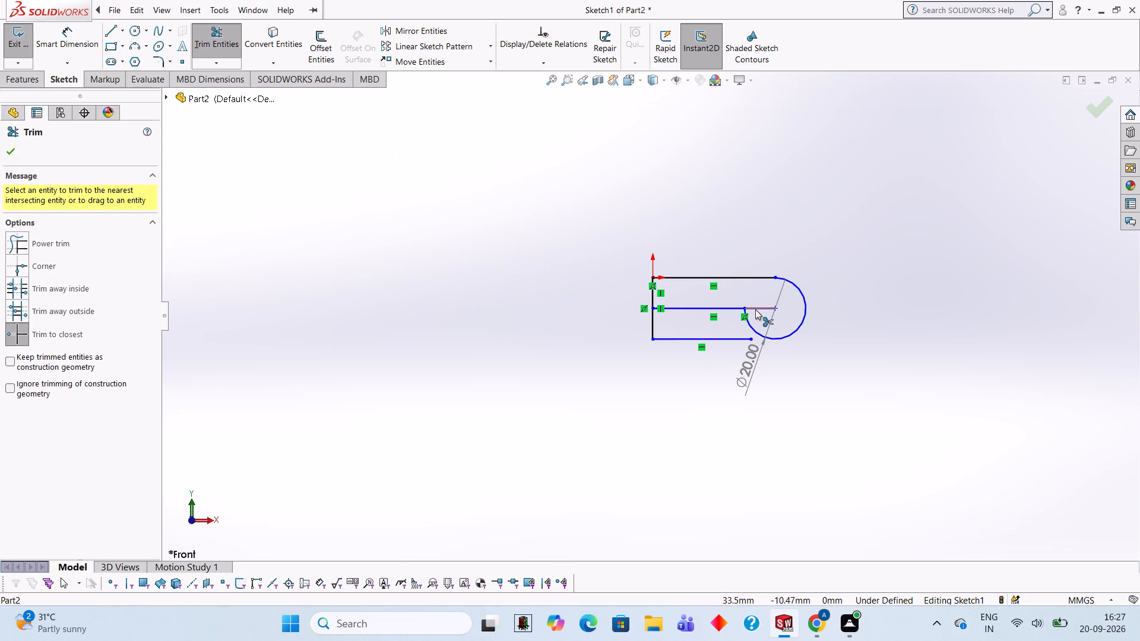
pyautogui.click(755, 309)
pyautogui.click(729, 309)
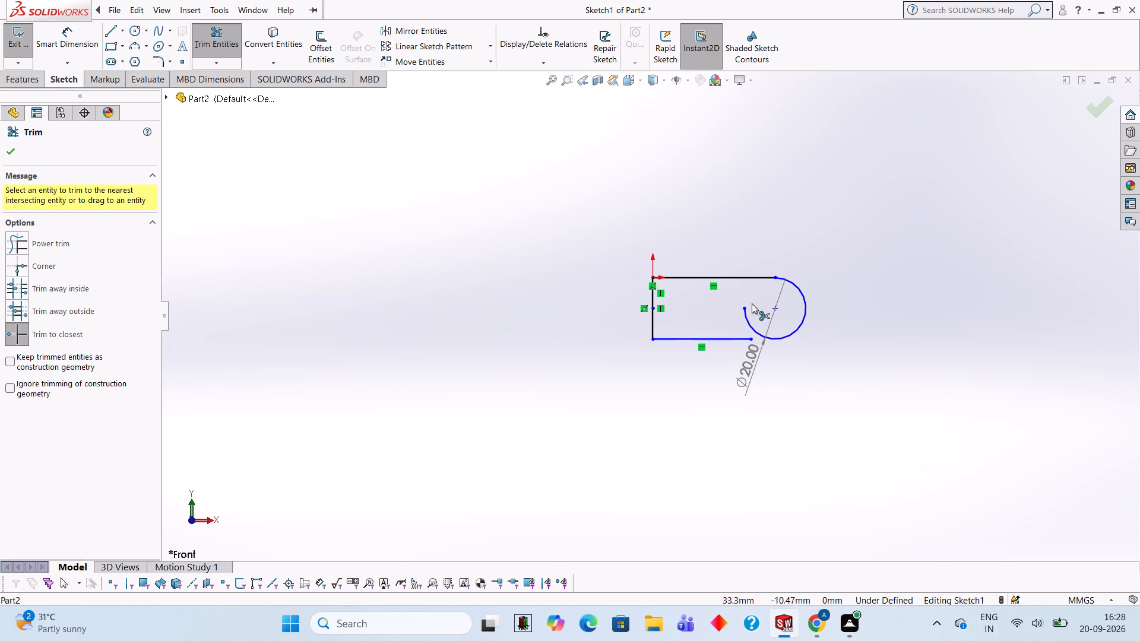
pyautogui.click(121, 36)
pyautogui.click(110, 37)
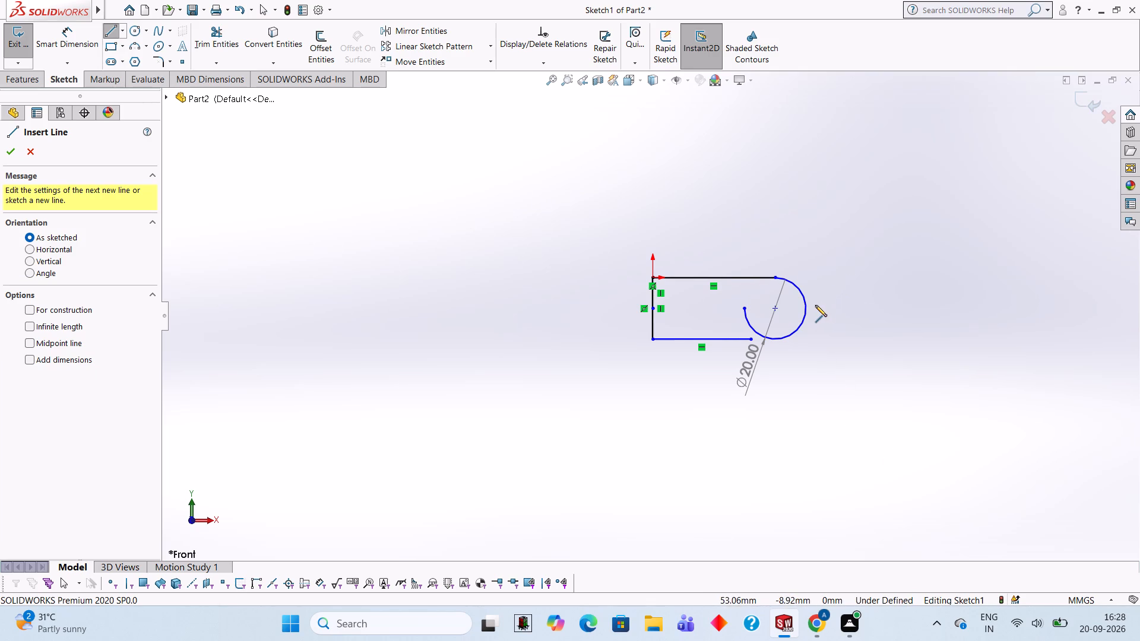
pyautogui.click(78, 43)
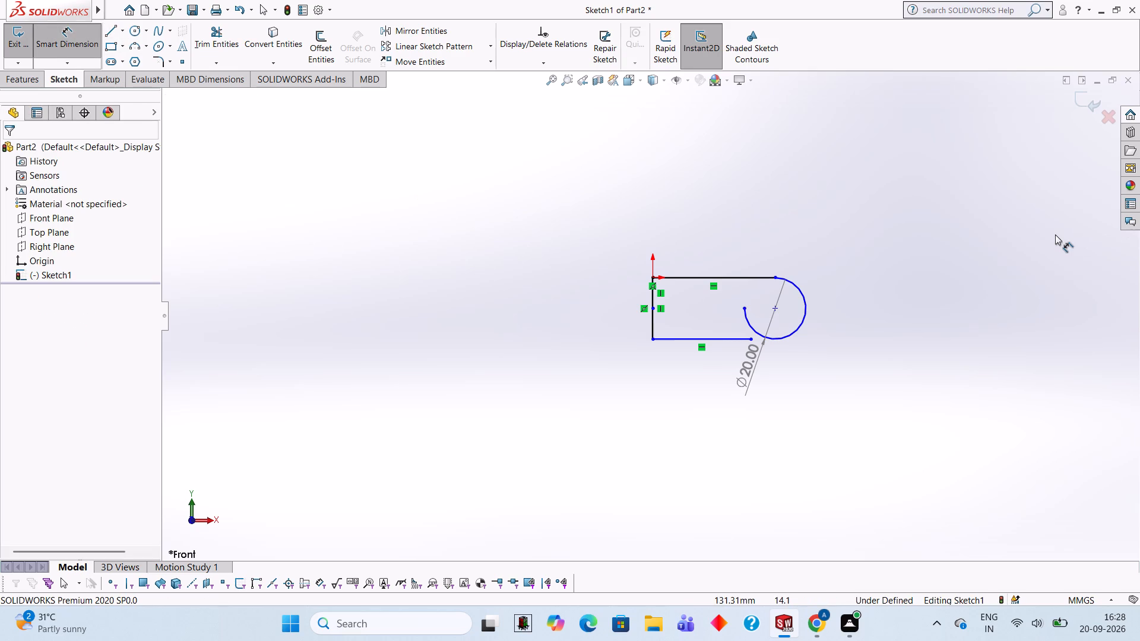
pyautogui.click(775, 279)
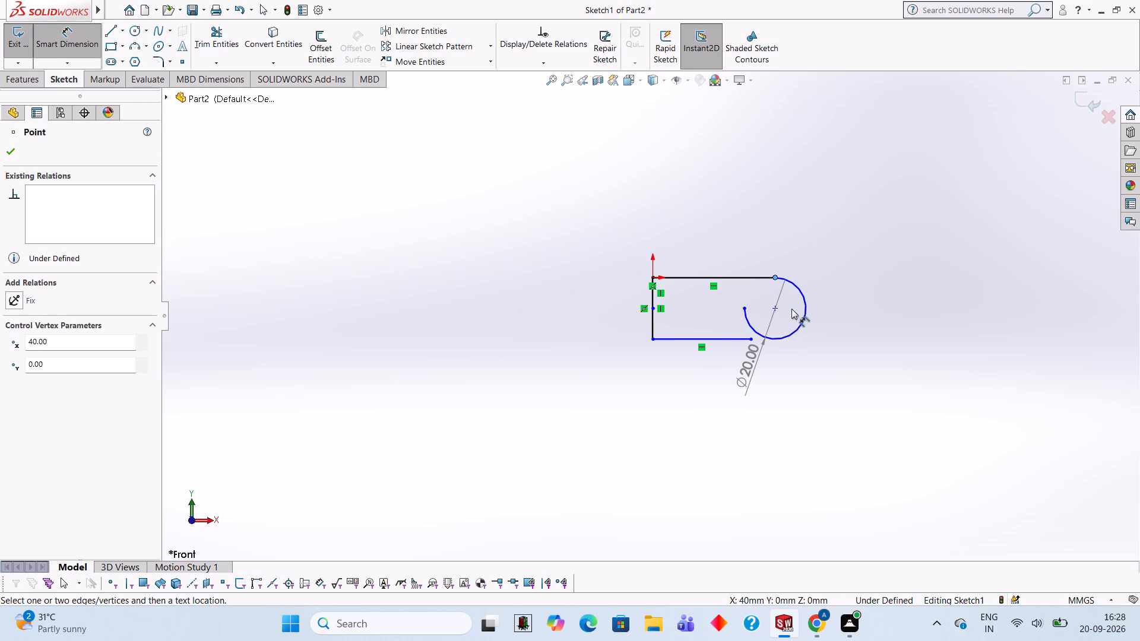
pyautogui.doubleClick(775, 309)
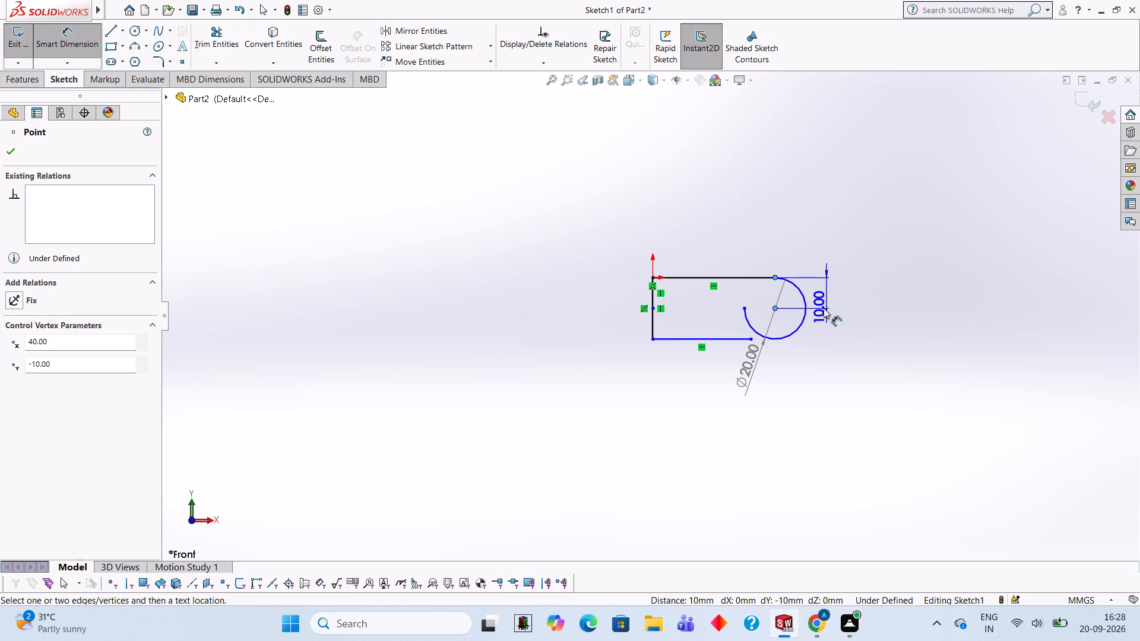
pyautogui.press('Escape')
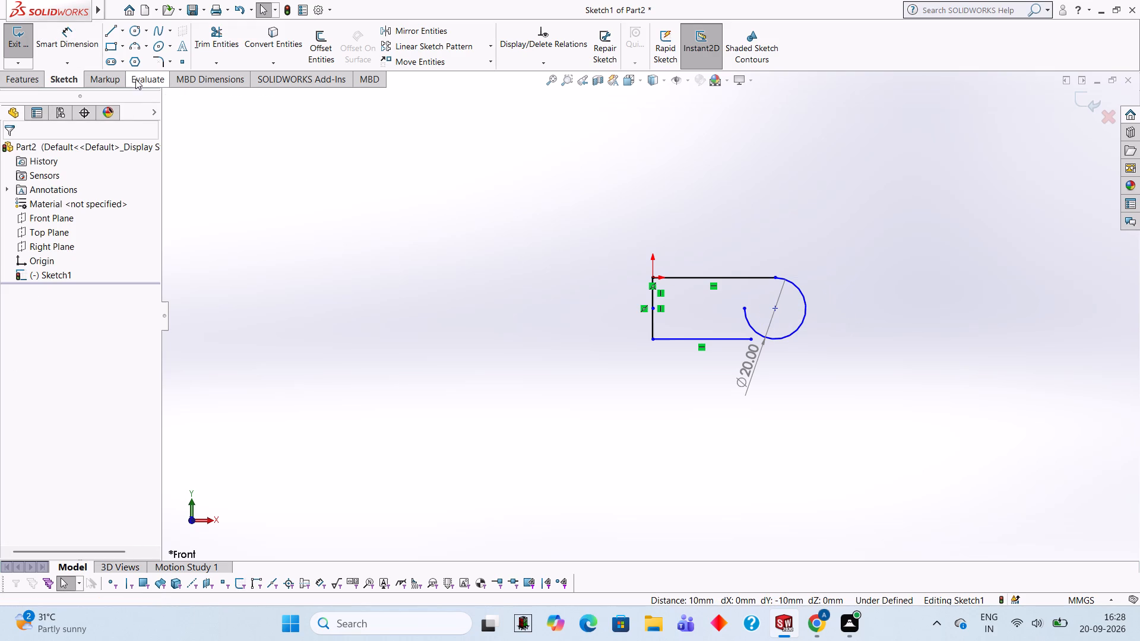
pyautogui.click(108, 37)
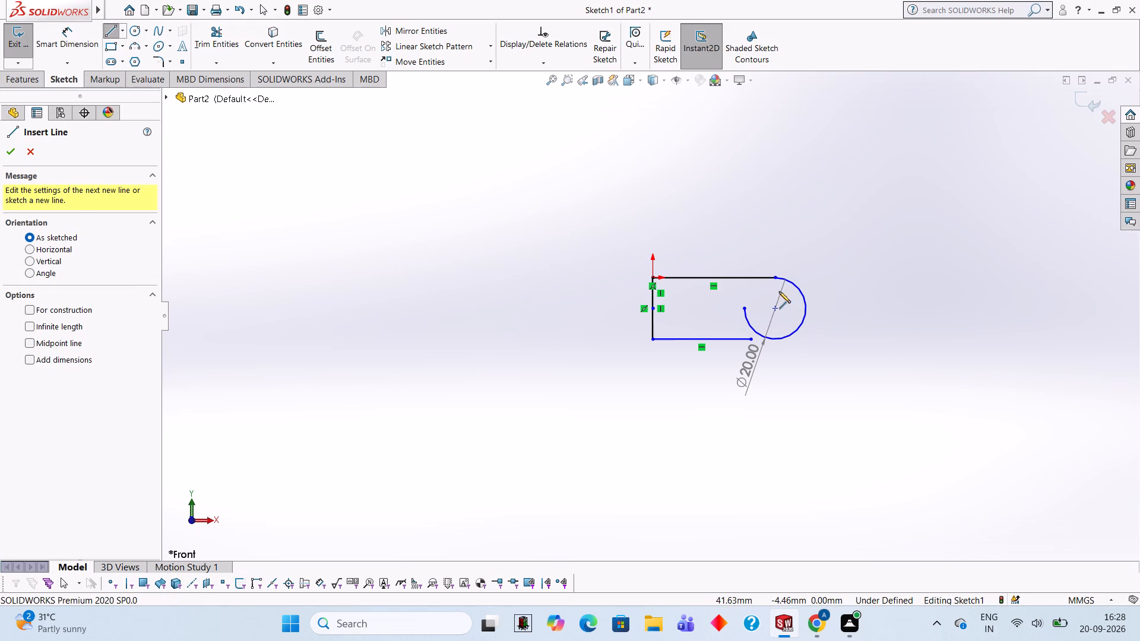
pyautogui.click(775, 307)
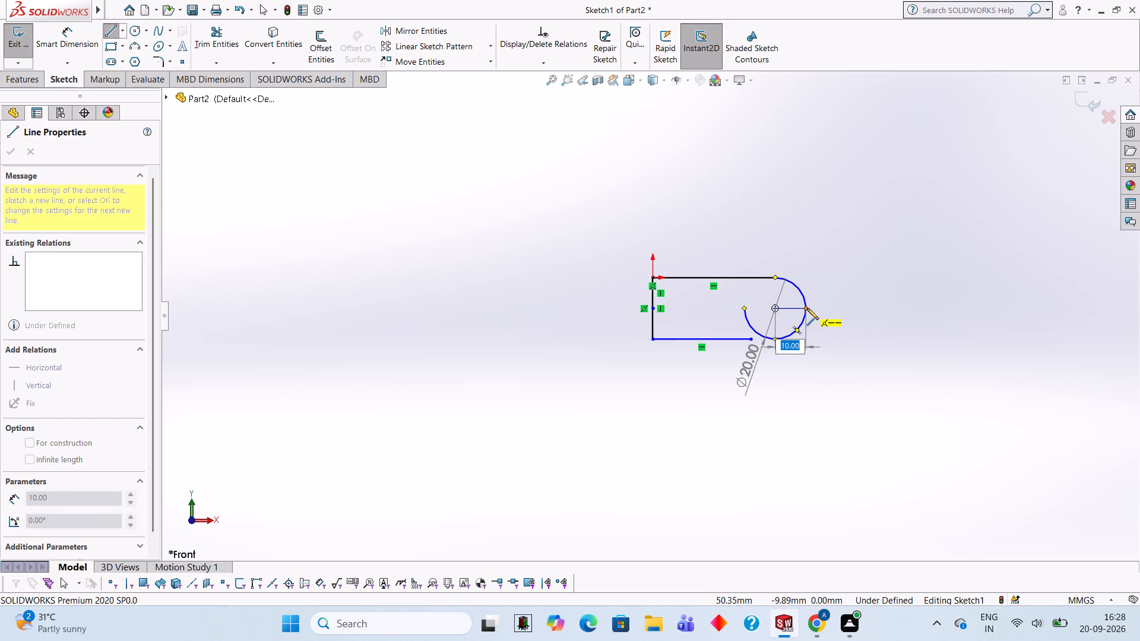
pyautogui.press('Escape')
# Draw a 25 mm vertical line downward from the circle's rightmost point.
pyautogui.click(113, 34)
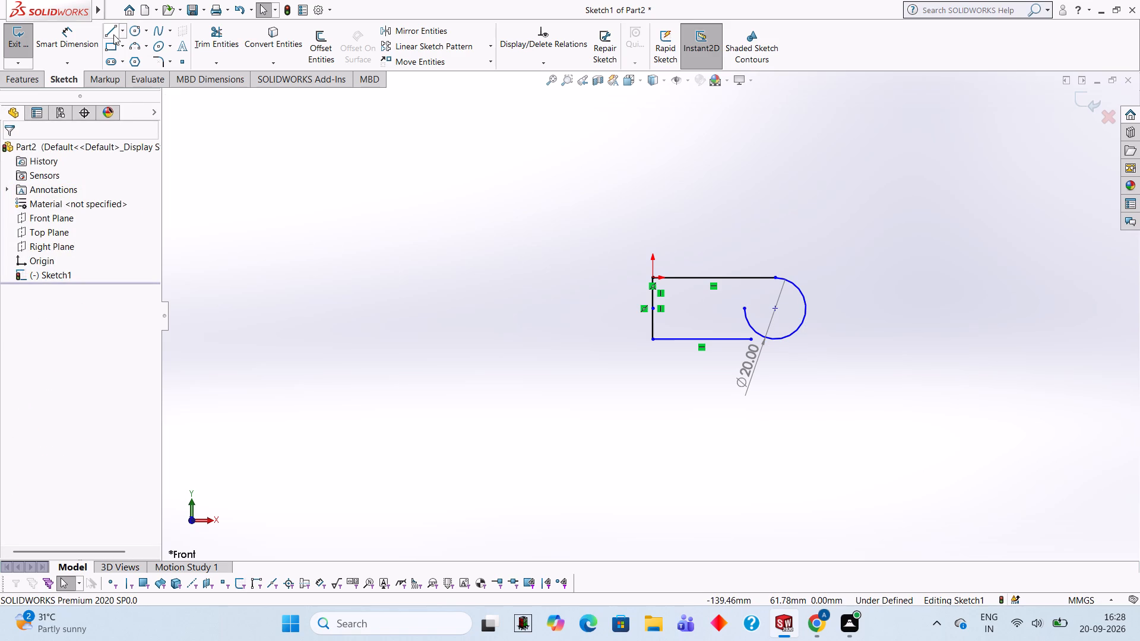
pyautogui.click(806, 307)
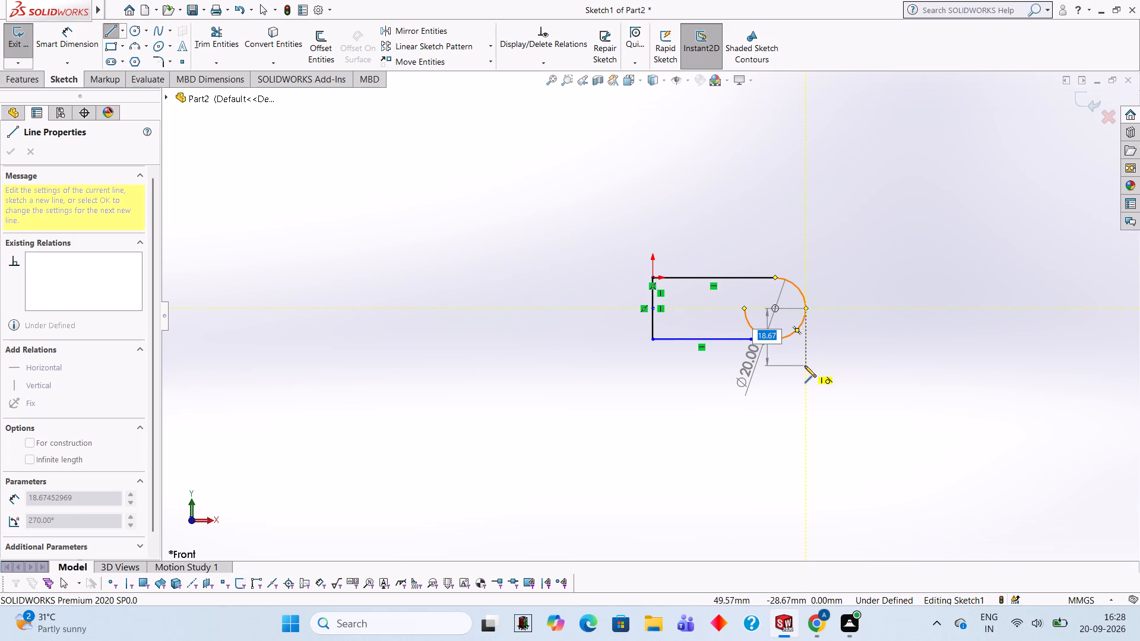
pyautogui.press('2')
pyautogui.press('5')
pyautogui.press('Return')
pyautogui.press('Escape')
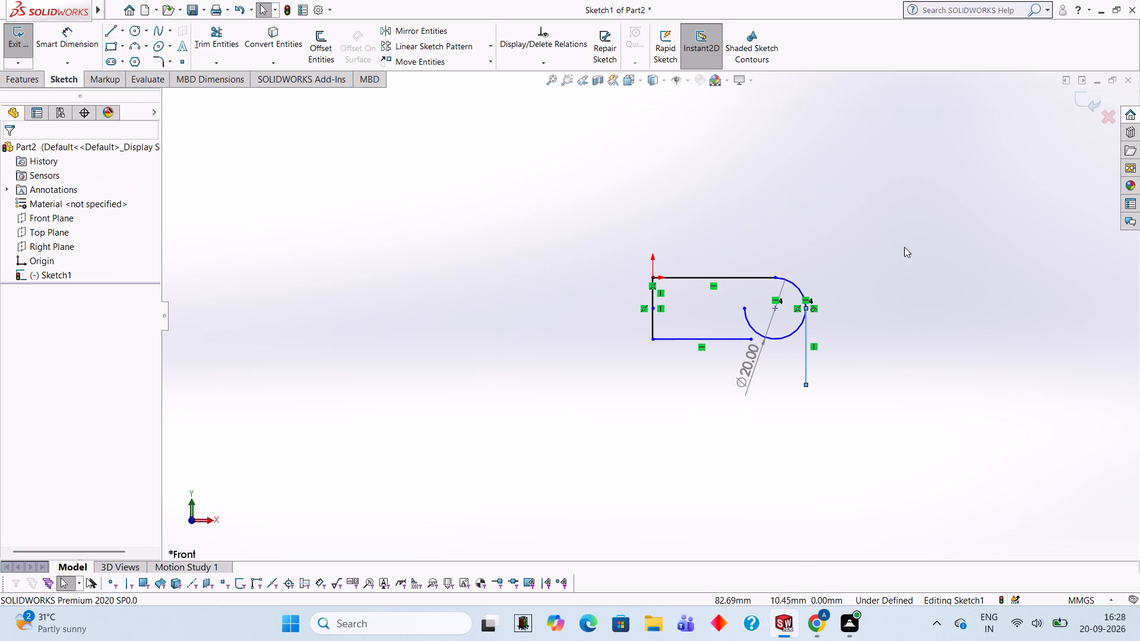
# Trim away the circle's lower portion, keeping only the upper-right quarter arc.
pyautogui.click(223, 45)
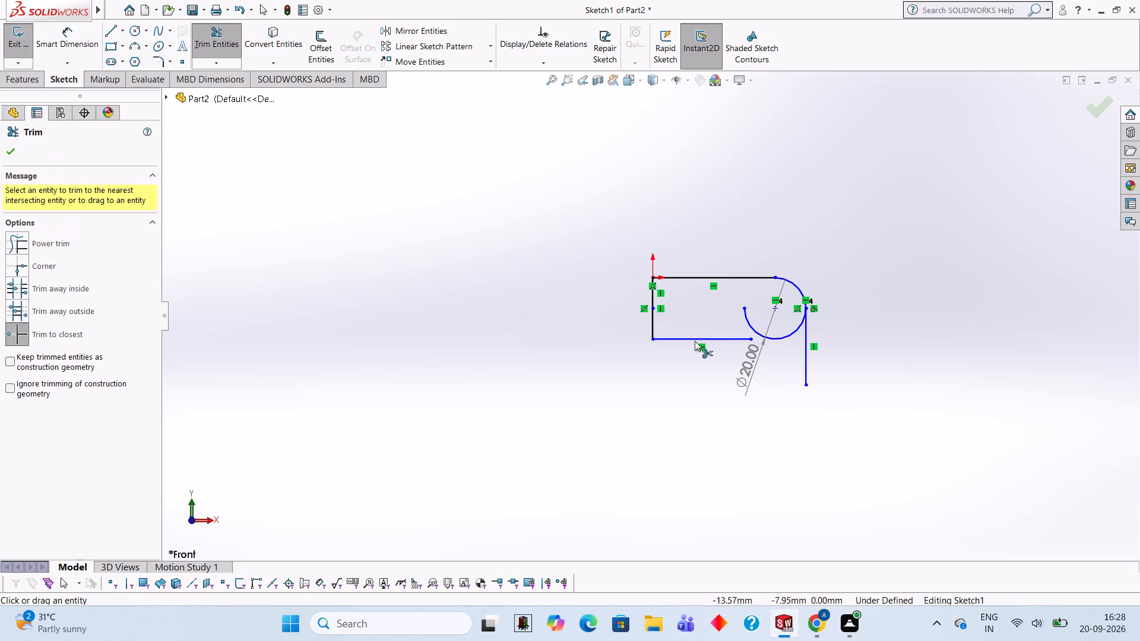
pyautogui.click(776, 337)
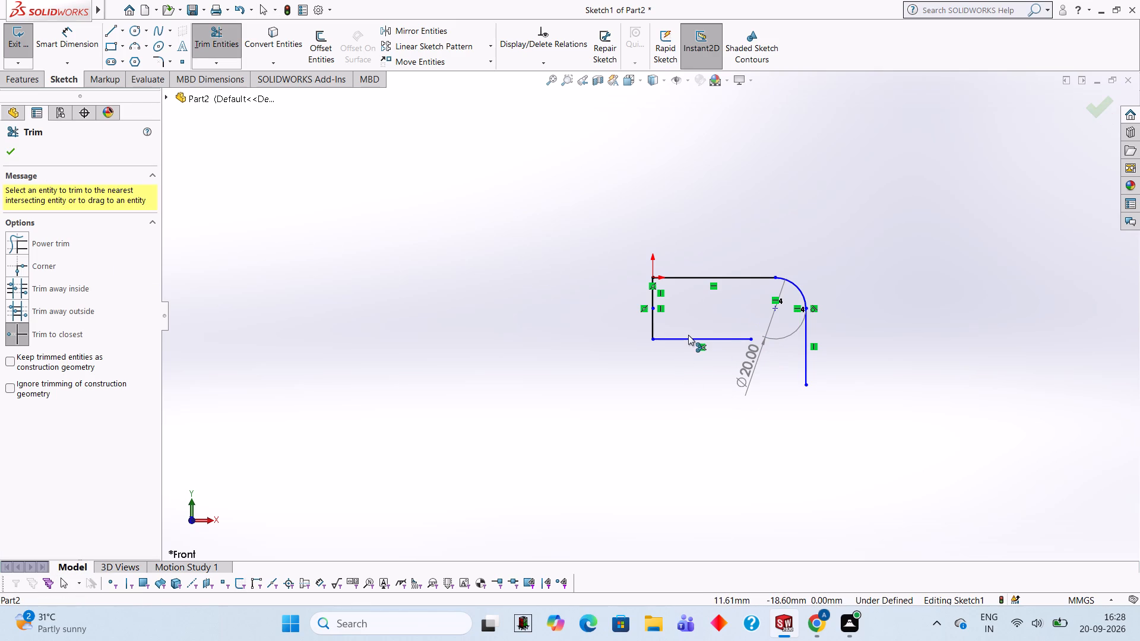
# Close the profile with an 18 mm horizontal line leftward from the vertical line's lower end and a vertical line up to the lower horizontal line's free end.
pyautogui.click(109, 34)
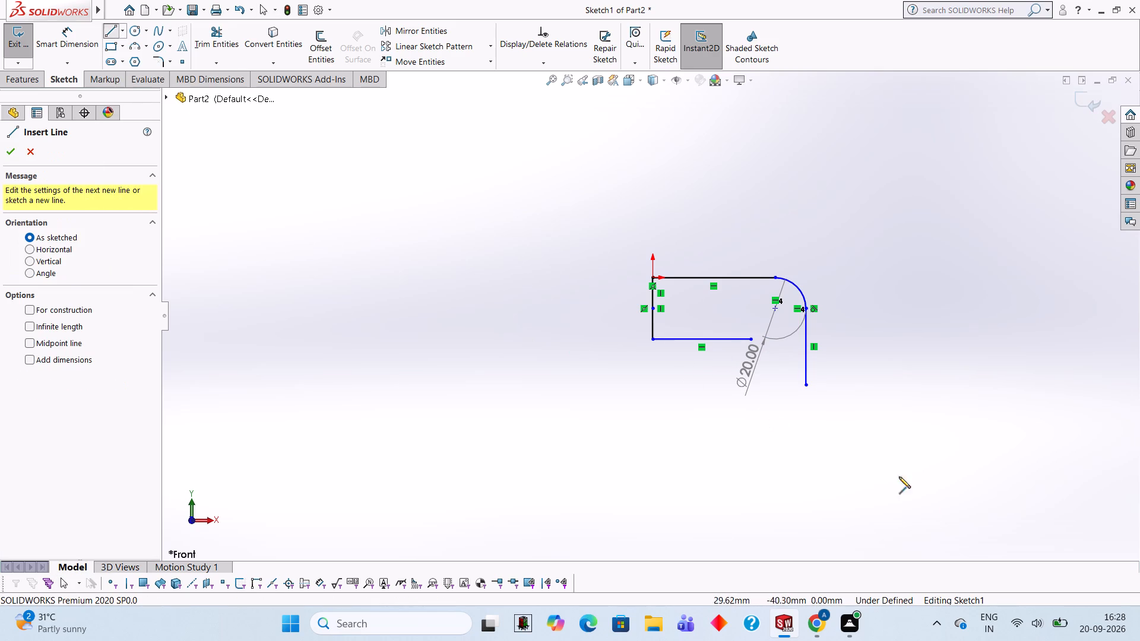
pyautogui.click(806, 385)
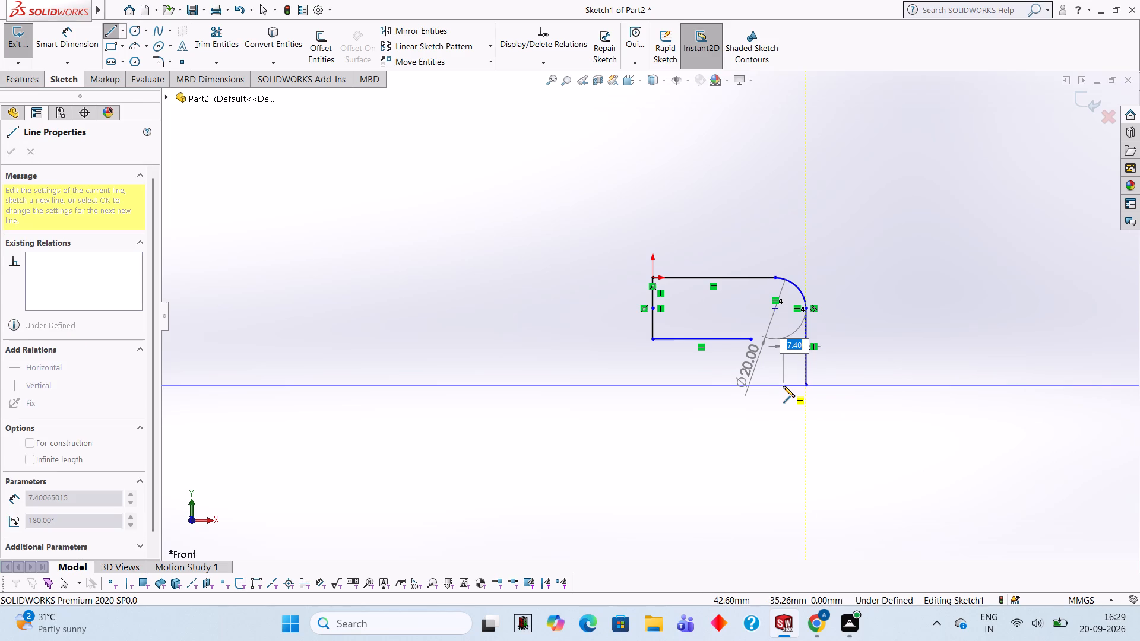
pyautogui.write('18')
pyautogui.press('Return')
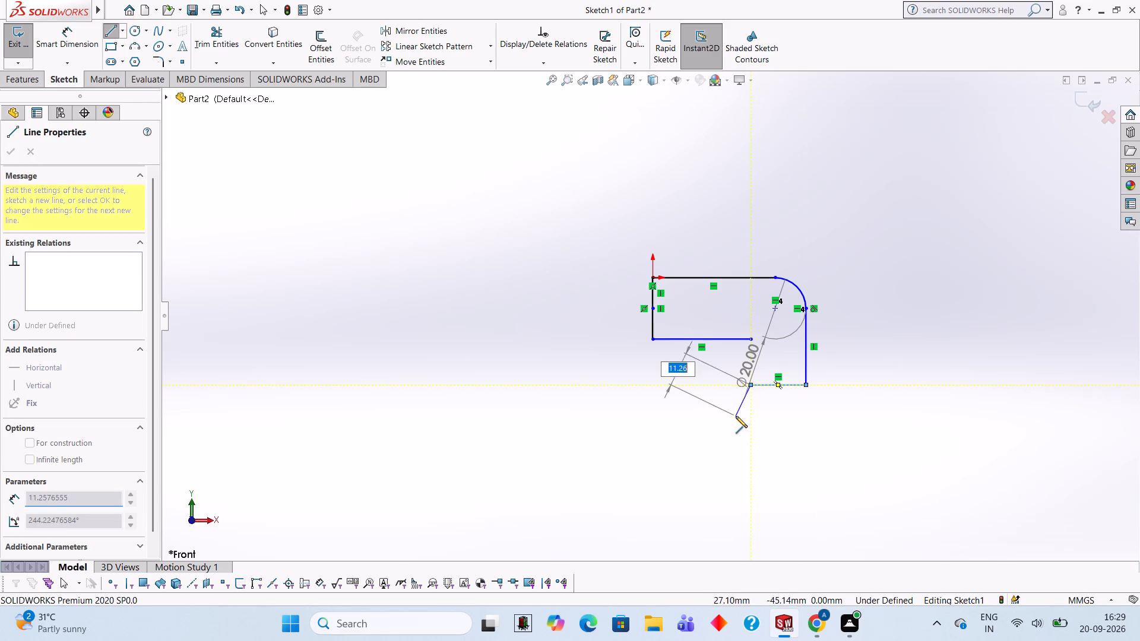
pyautogui.click(749, 339)
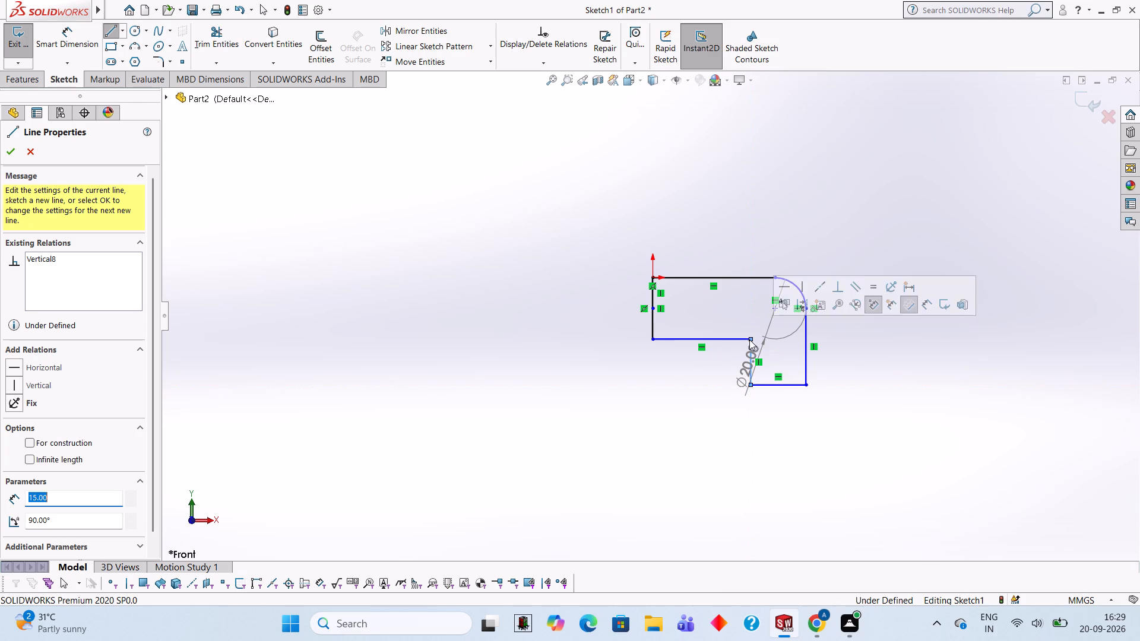
pyautogui.press('Escape')
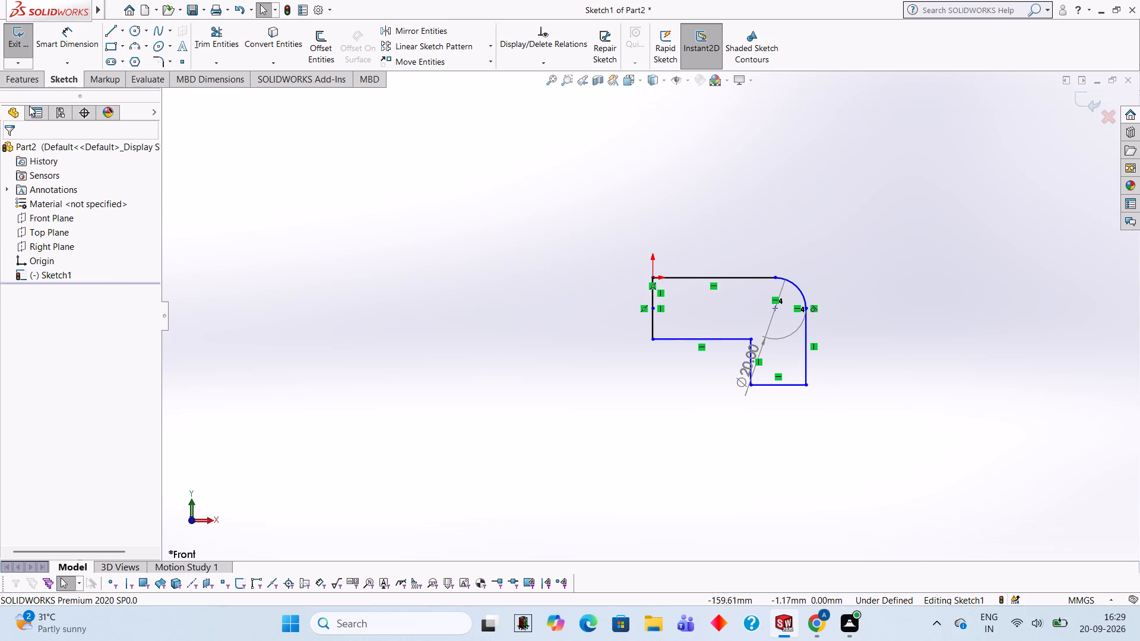
# Extrude the profile's enclosed region as a blind boss with a depth of 55 mm.
pyautogui.click(34, 84)
pyautogui.click(42, 40)
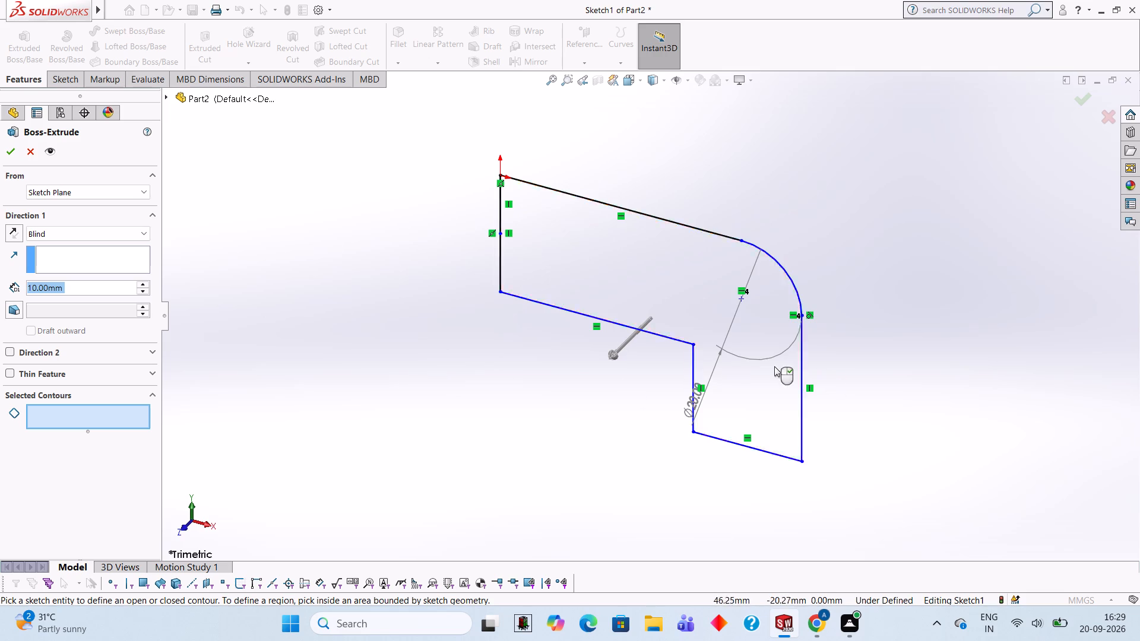
pyautogui.click(759, 356)
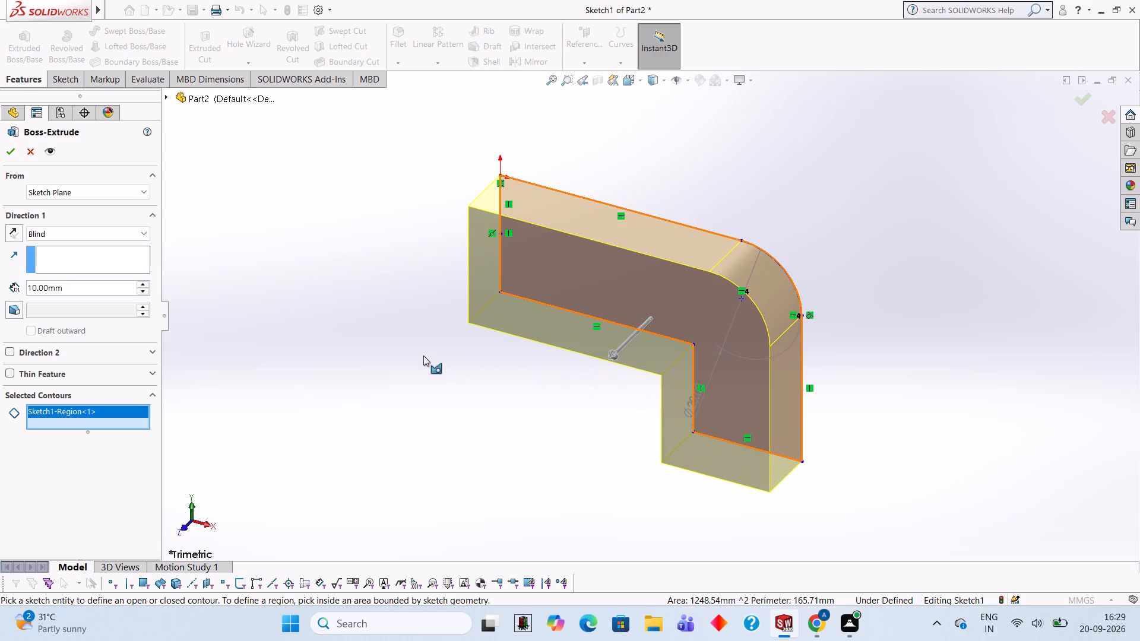
pyautogui.write('25')
pyautogui.click(123, 290)
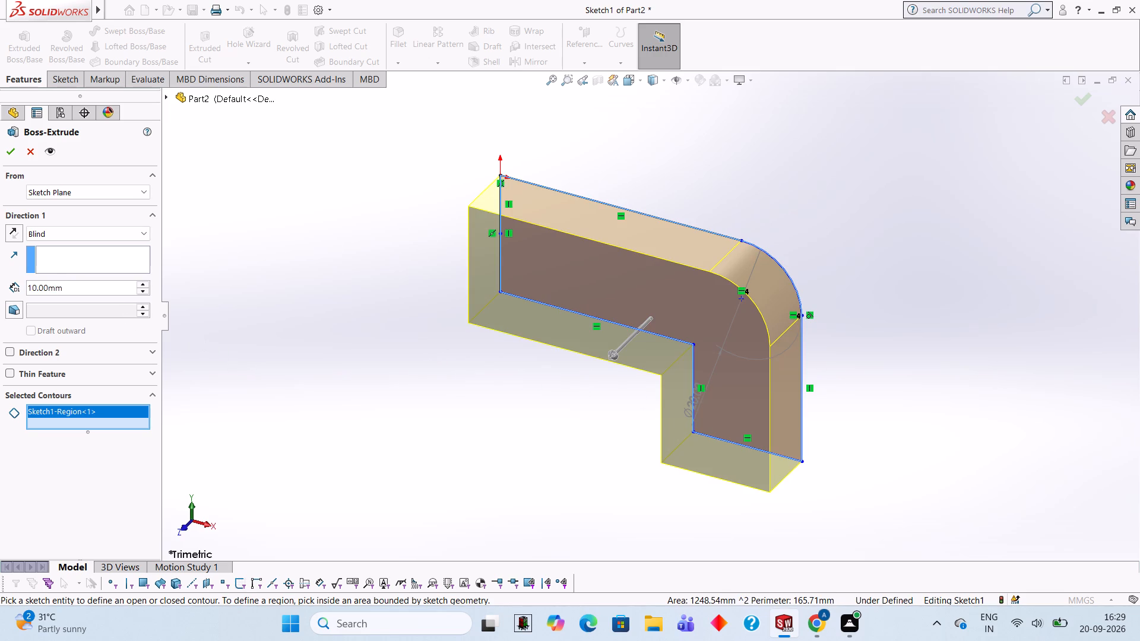
pyautogui.press('BackSpace')
pyautogui.press('BackSpace')
pyautogui.press('BackSpace')
pyautogui.press('BackSpace')
pyautogui.press('BackSpace')
pyautogui.press('BackSpace')
pyautogui.press('BackSpace')
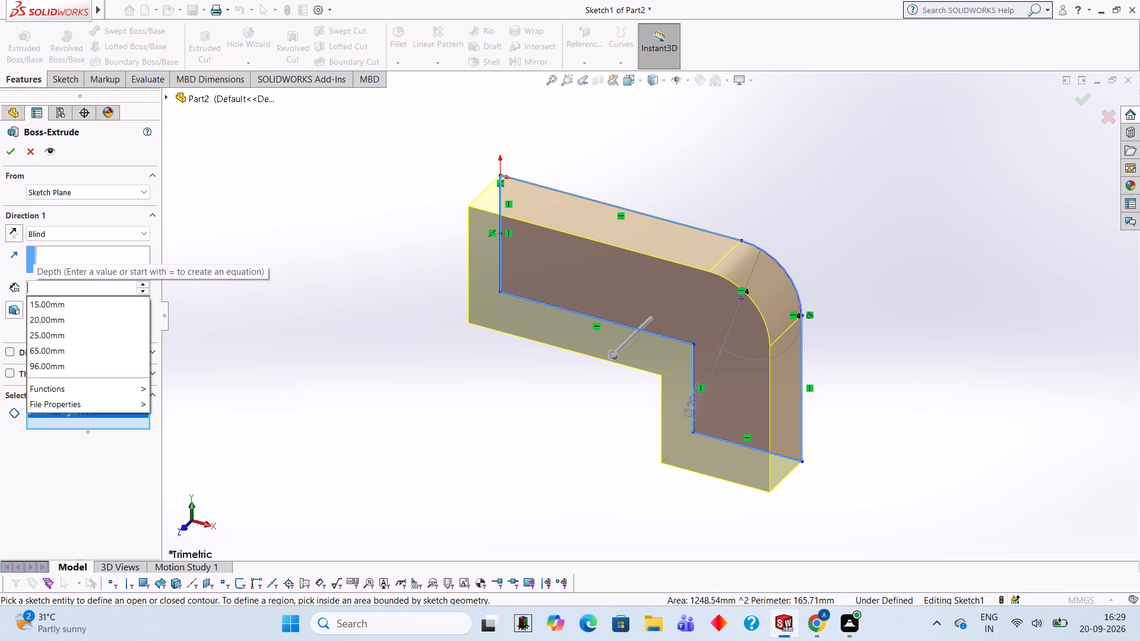
pyautogui.write('25')
pyautogui.press('Return')
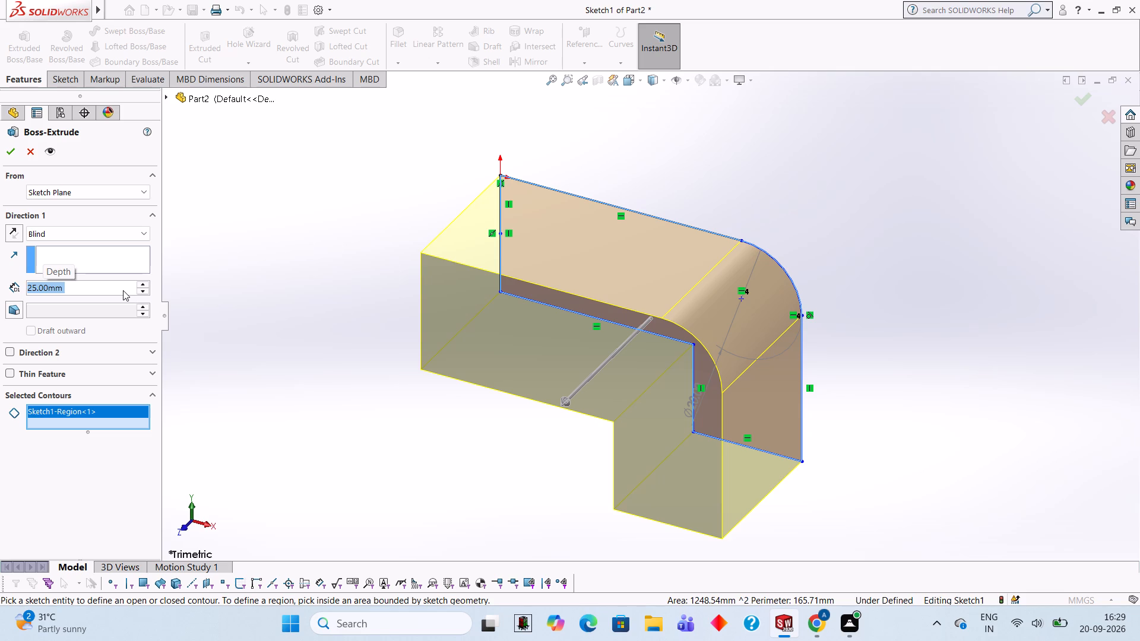
pyautogui.write('55')
pyautogui.press('Return')
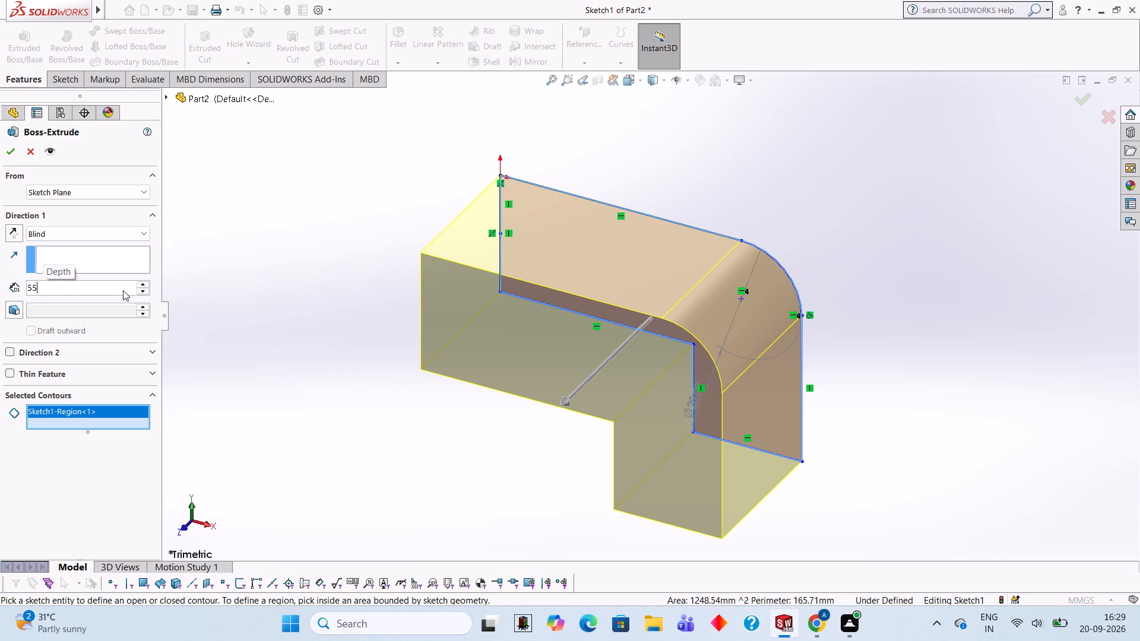
pyautogui.click(14, 152)
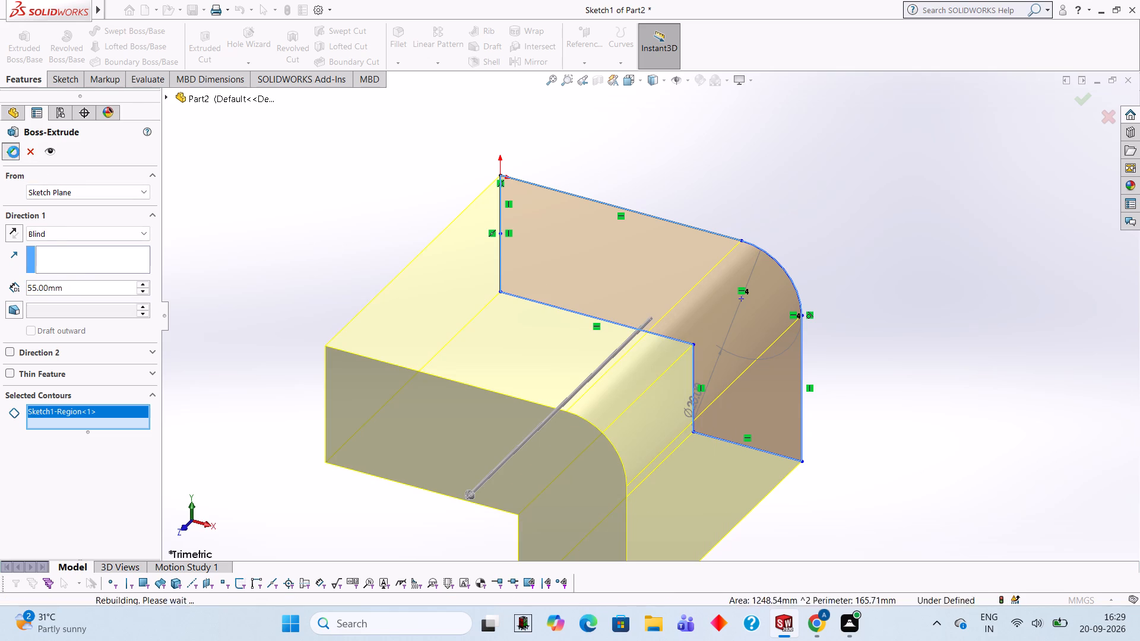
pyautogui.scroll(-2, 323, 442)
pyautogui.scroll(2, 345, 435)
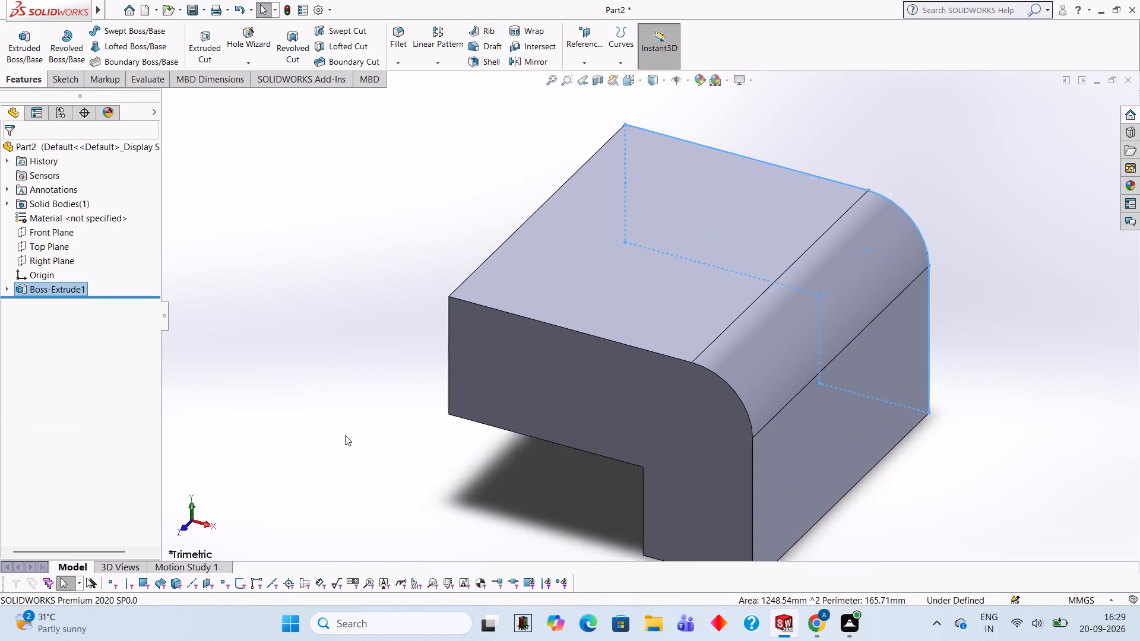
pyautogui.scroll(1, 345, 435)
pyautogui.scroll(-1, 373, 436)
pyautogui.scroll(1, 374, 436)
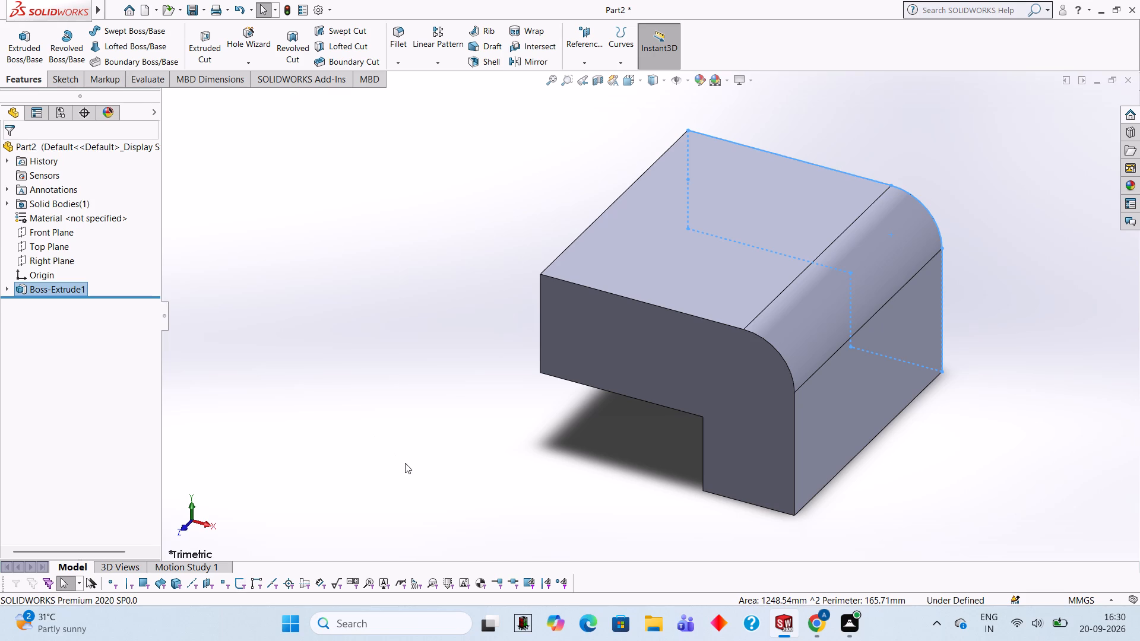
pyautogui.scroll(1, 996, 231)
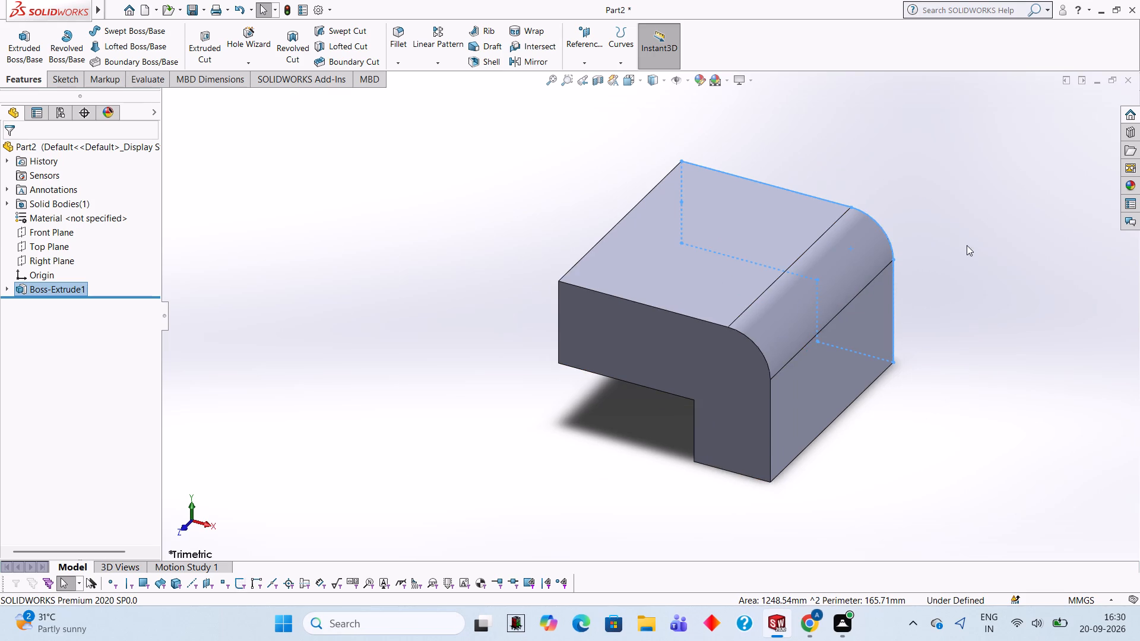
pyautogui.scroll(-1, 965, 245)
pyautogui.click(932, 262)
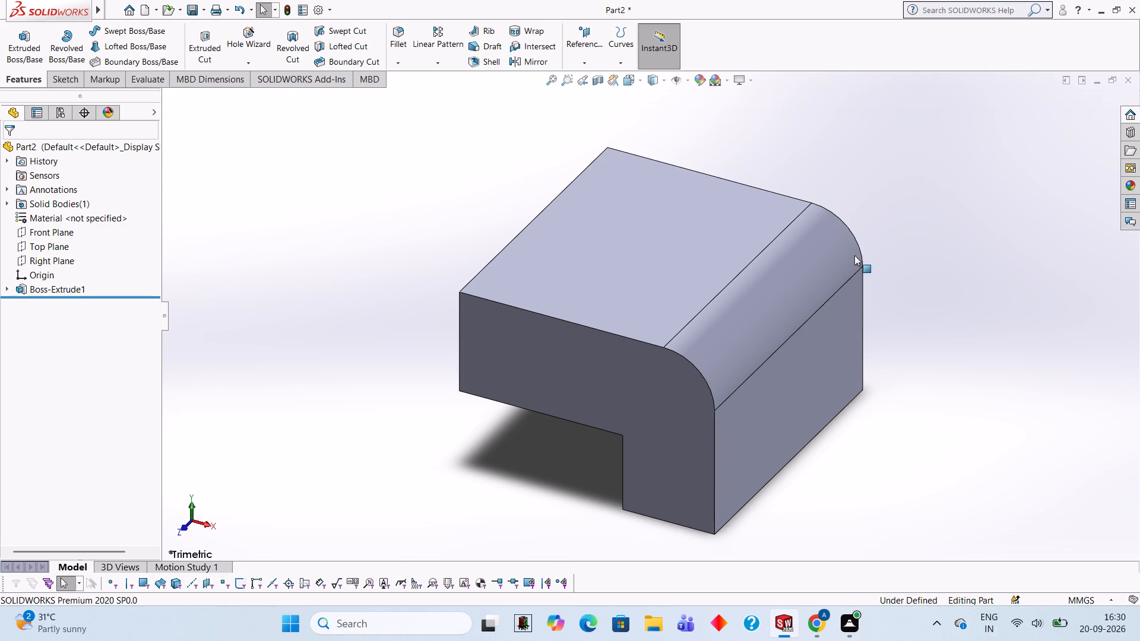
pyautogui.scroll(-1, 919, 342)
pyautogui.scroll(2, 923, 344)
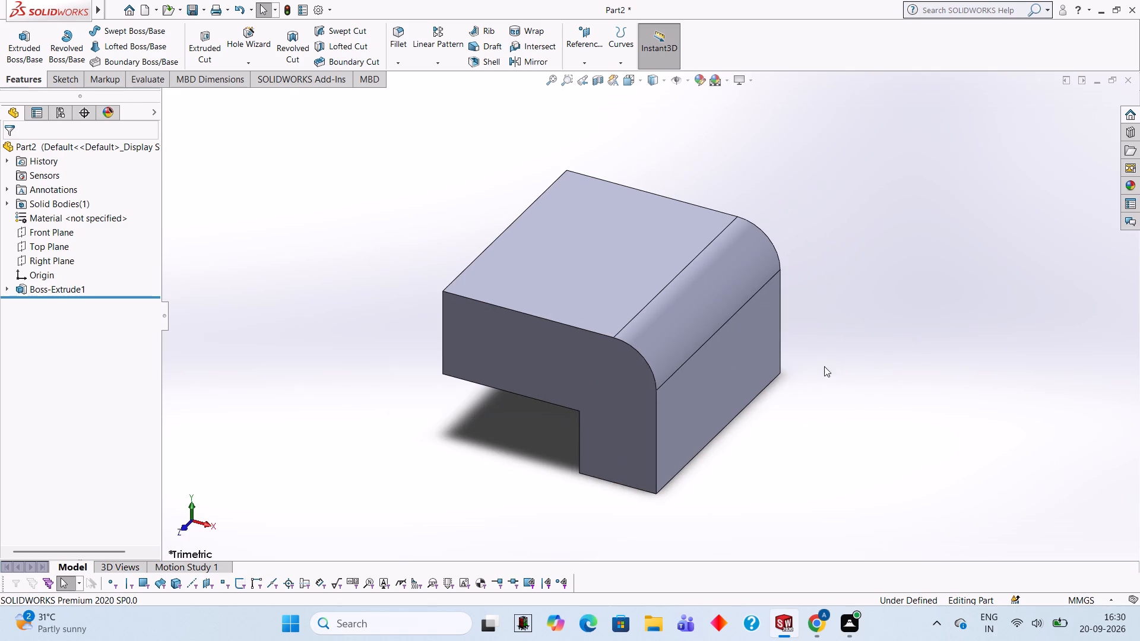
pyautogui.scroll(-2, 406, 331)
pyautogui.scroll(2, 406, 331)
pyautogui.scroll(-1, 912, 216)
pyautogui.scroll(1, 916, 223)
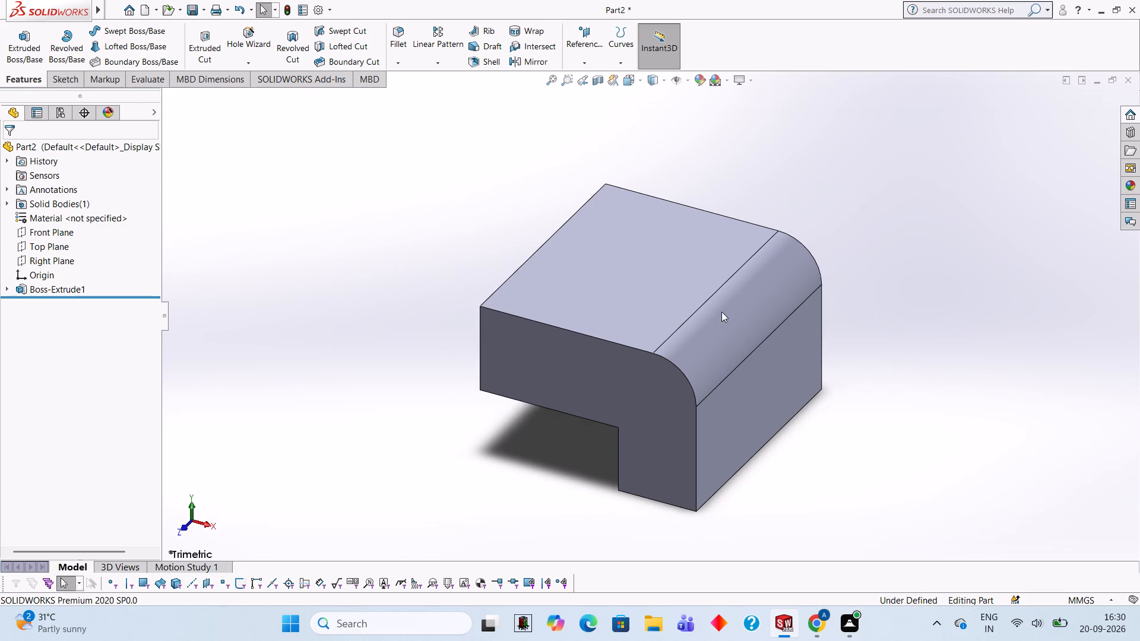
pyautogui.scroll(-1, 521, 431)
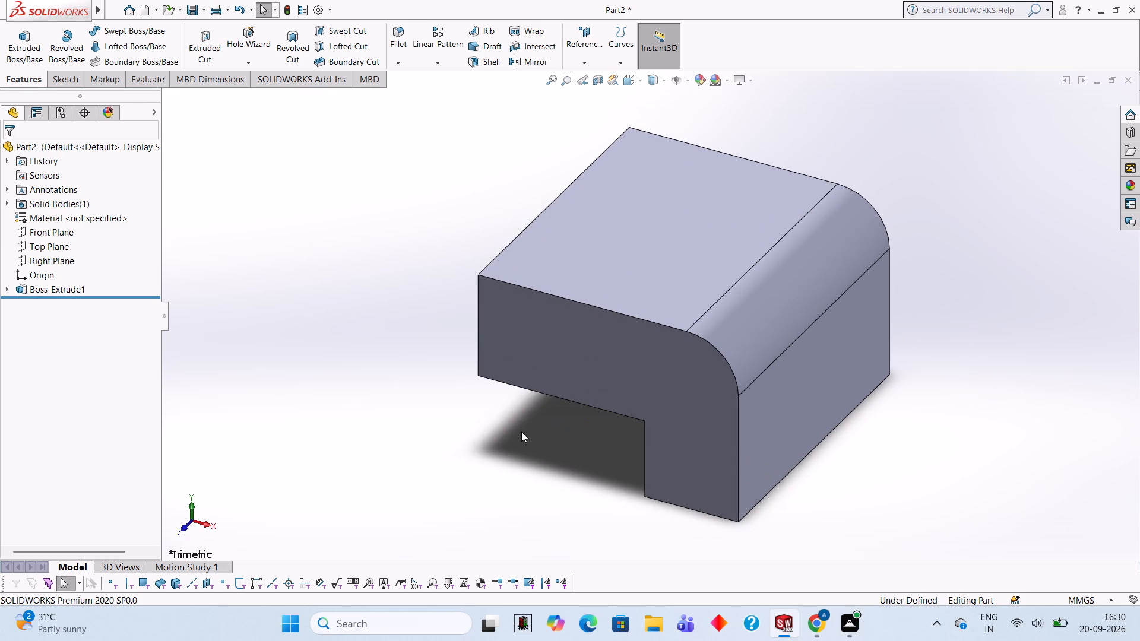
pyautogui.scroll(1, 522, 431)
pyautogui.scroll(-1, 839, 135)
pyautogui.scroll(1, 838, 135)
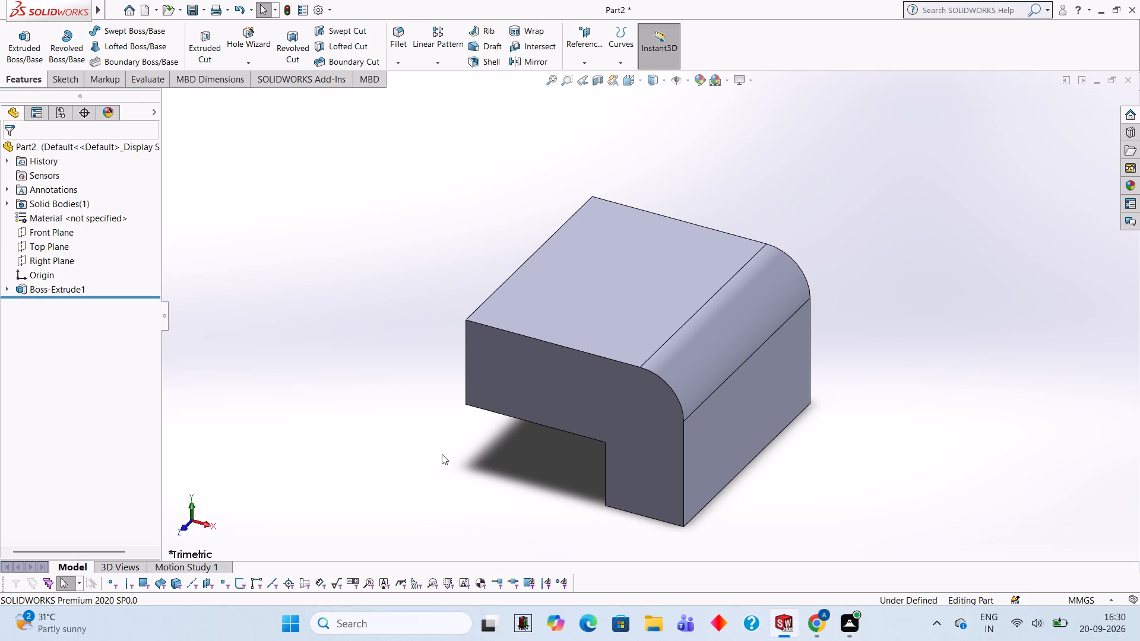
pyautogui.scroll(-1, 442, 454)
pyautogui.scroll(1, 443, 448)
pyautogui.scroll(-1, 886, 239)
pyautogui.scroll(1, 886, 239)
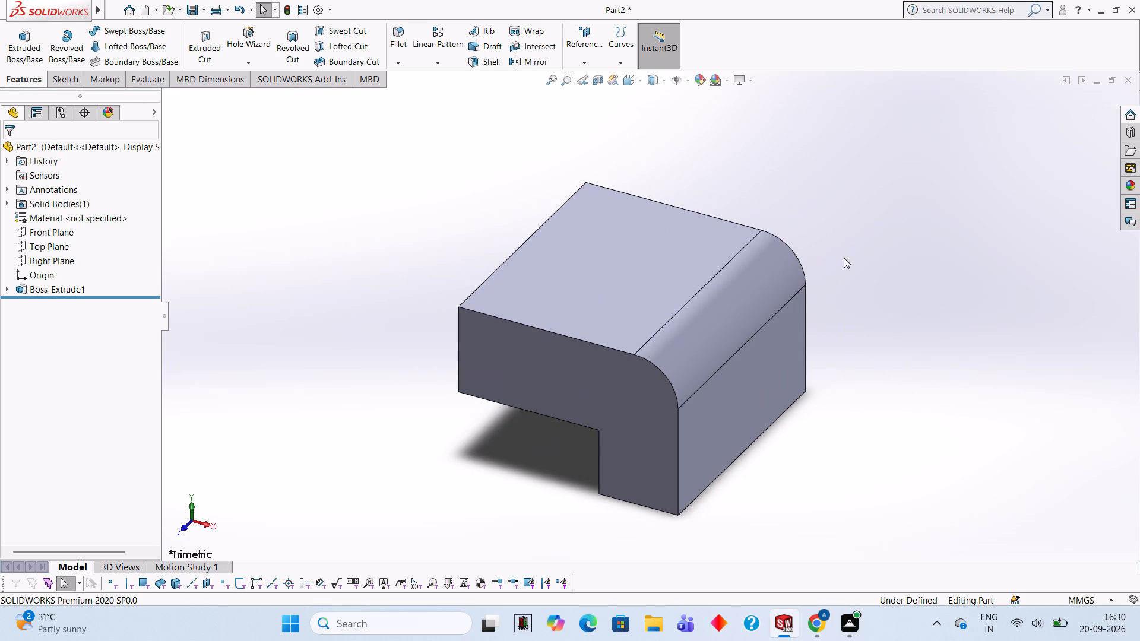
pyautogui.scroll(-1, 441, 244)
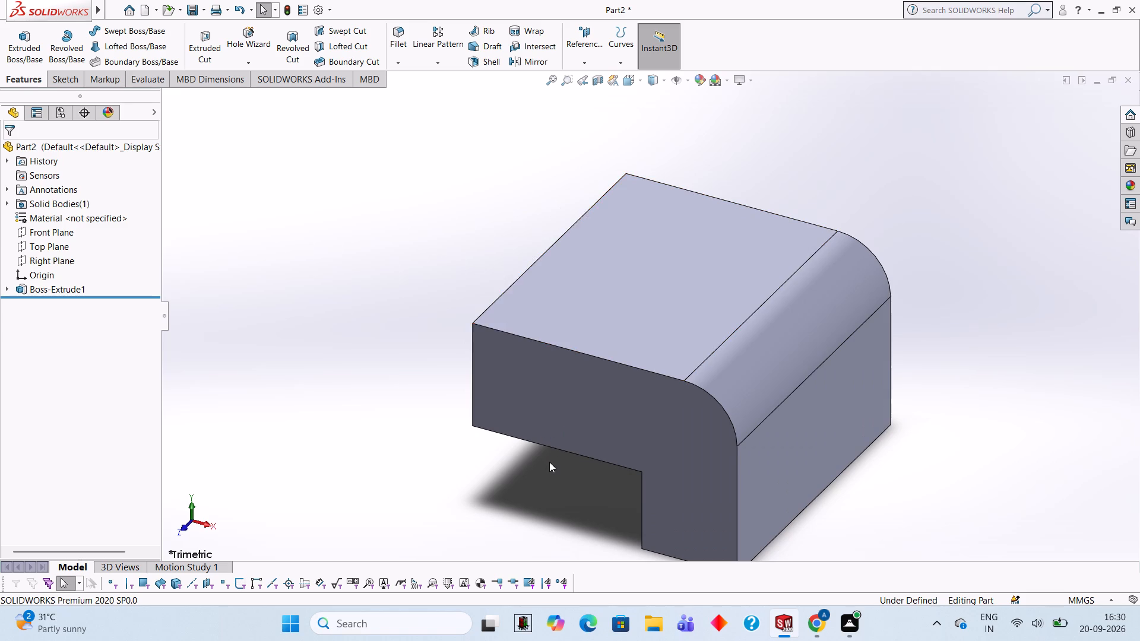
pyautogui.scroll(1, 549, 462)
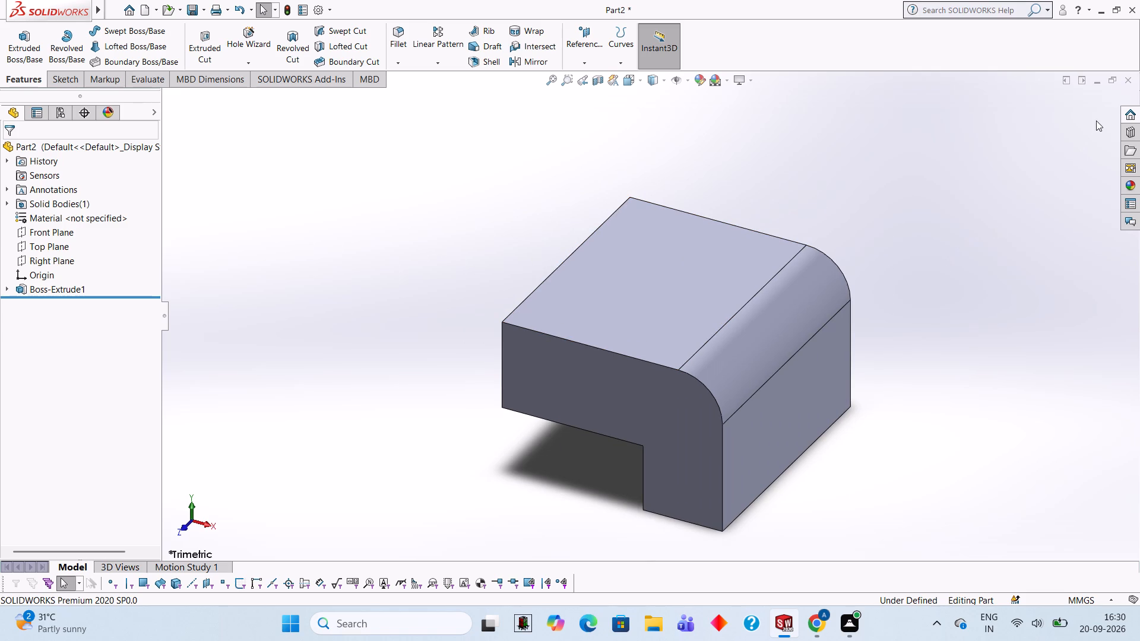
# Examine the extruded body's rounded edges, front profile, underside and flat end faces from several angles.
pyautogui.click(749, 300)
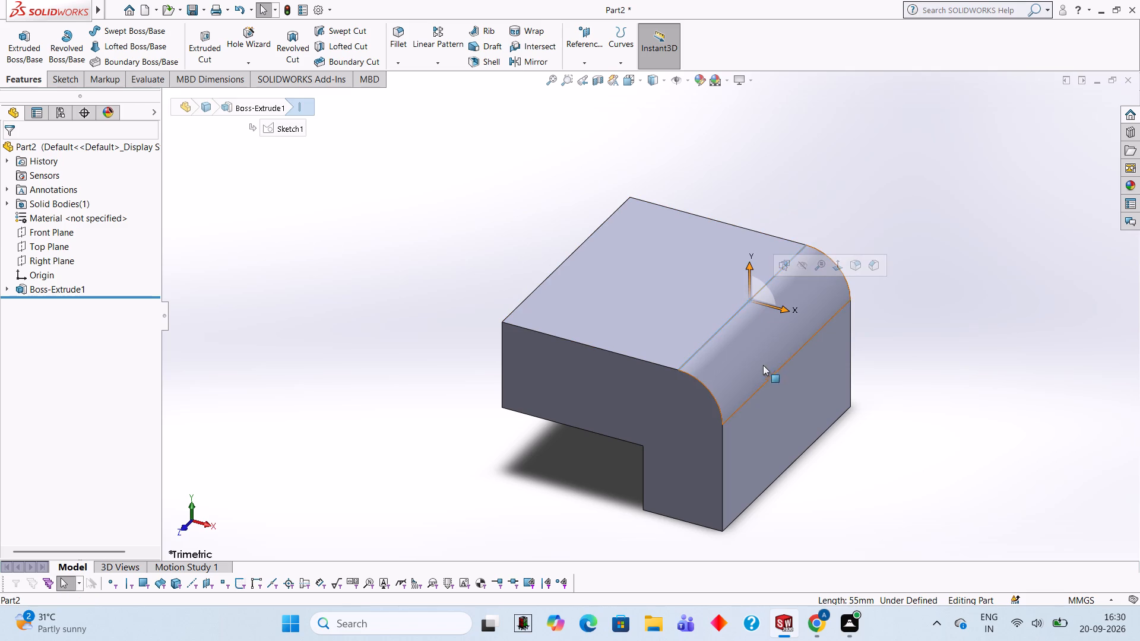
pyautogui.click(775, 372)
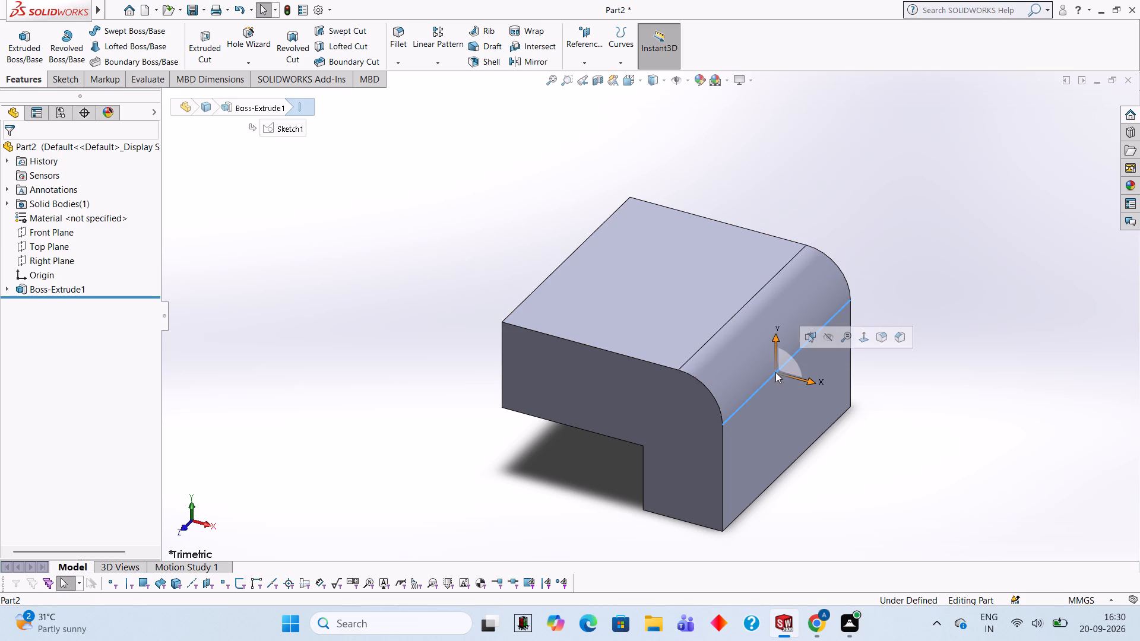
pyautogui.click(873, 249)
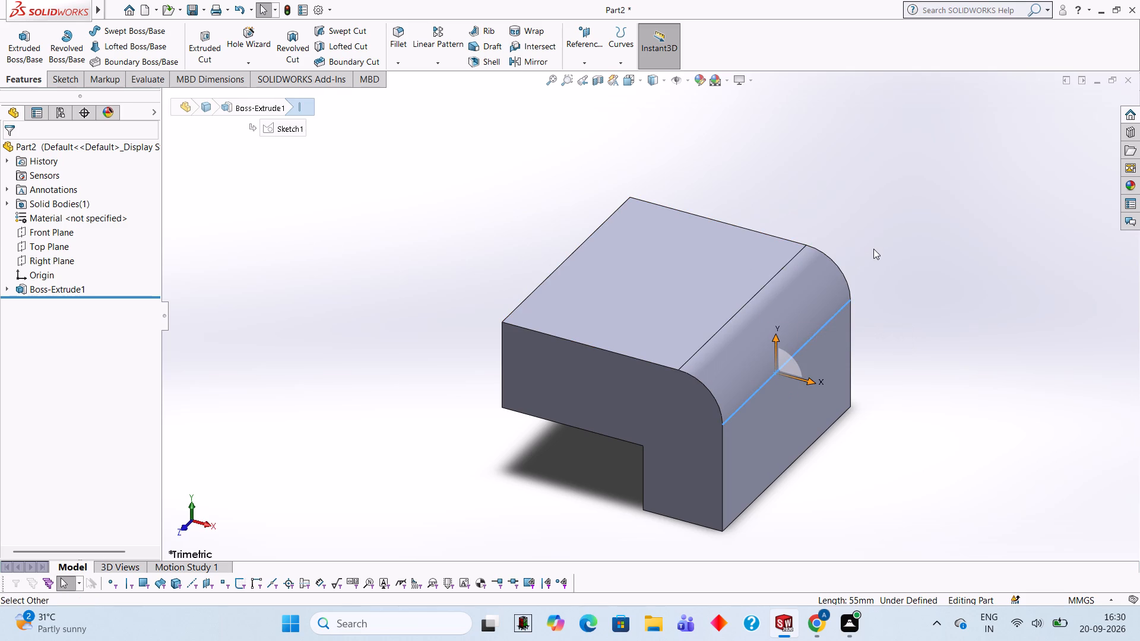
pyautogui.moveTo(891, 258); pyautogui.dragTo(921, 176, button='middle')
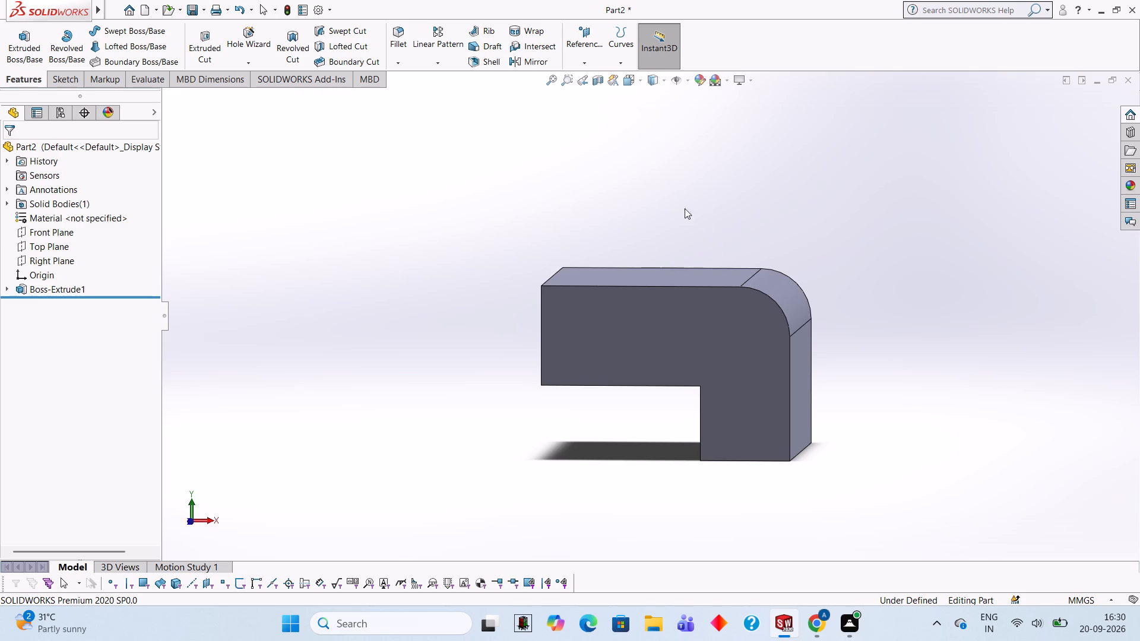
pyautogui.moveTo(656, 228); pyautogui.dragTo(762, 313, button='middle')
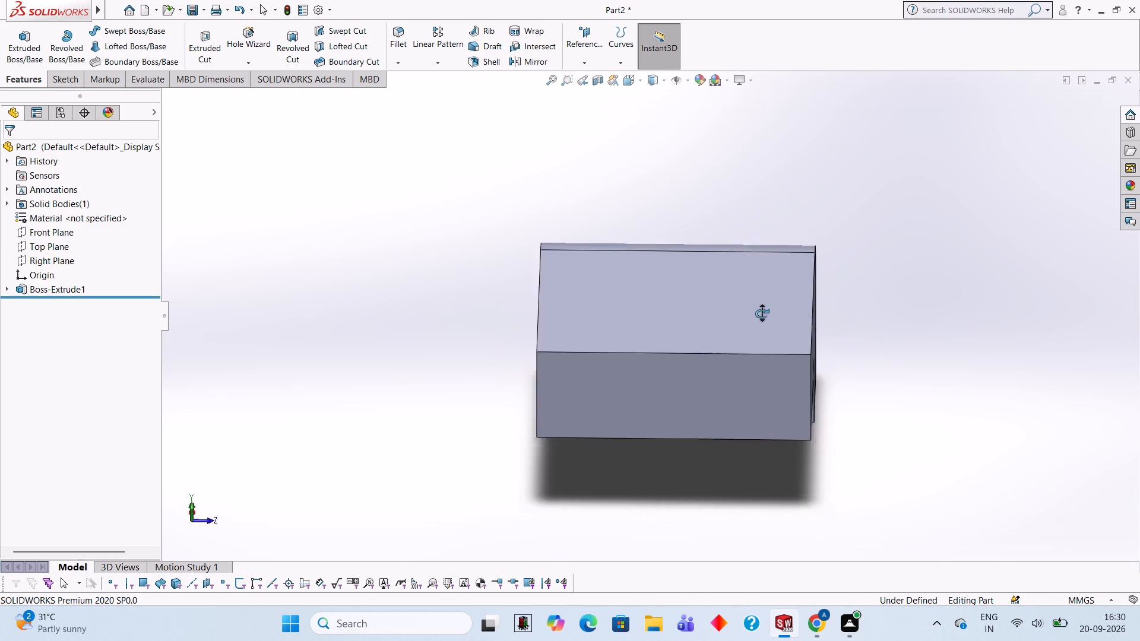
pyautogui.moveTo(762, 313); pyautogui.dragTo(634, 281, button='middle')
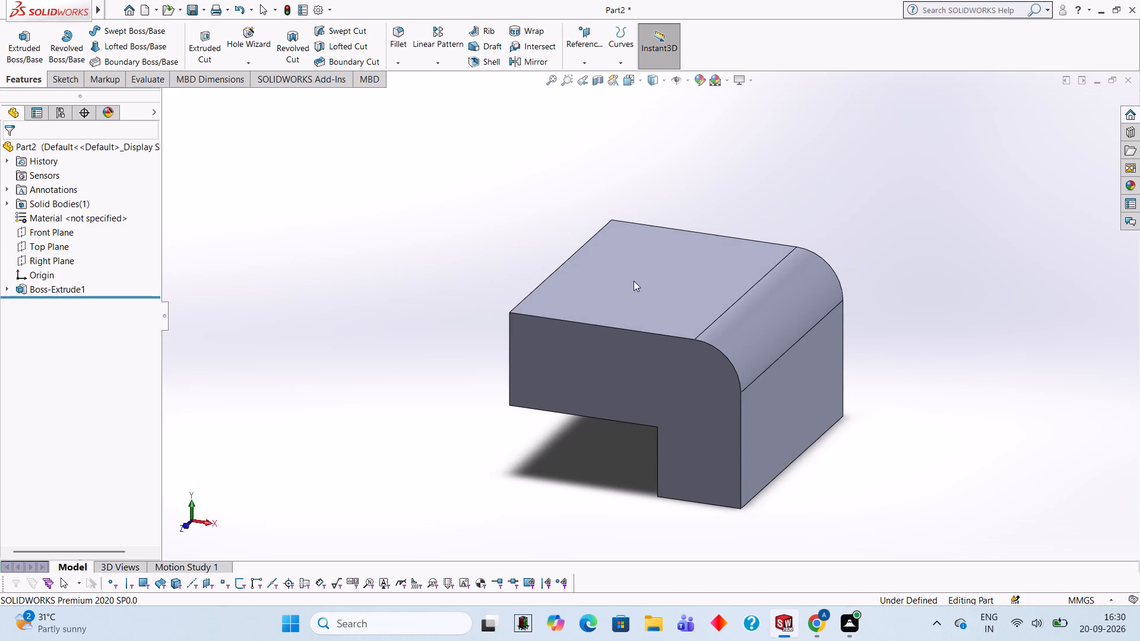
pyautogui.scroll(1, 635, 281)
pyautogui.scroll(-1, 641, 285)
pyautogui.moveTo(644, 285); pyautogui.dragTo(656, 284, button='middle')
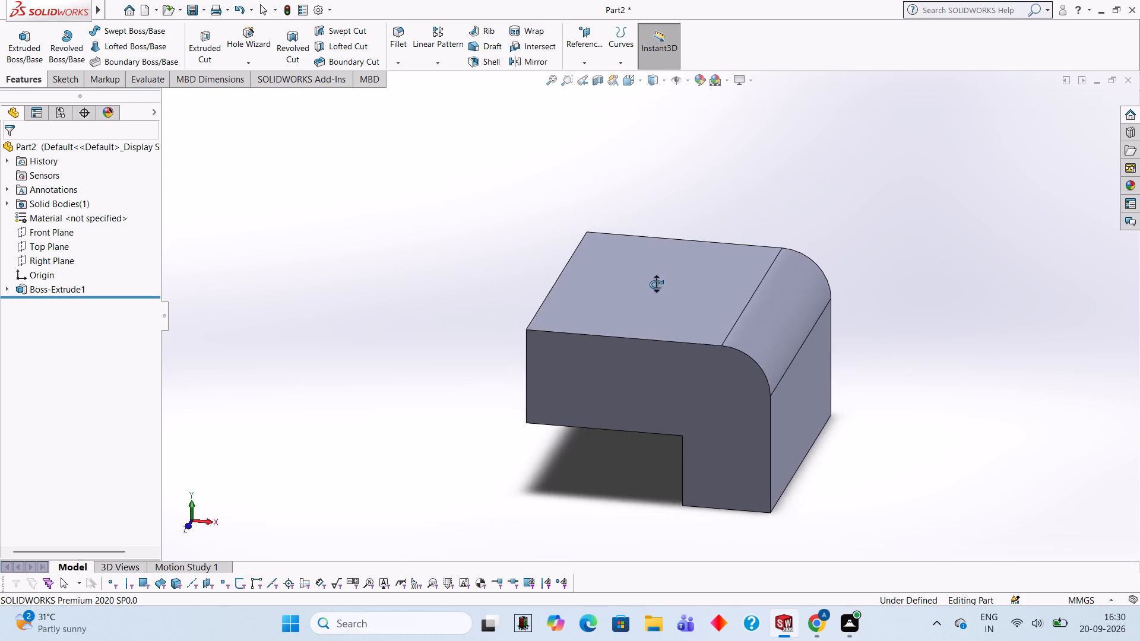
pyautogui.moveTo(656, 284); pyautogui.dragTo(638, 286, button='middle')
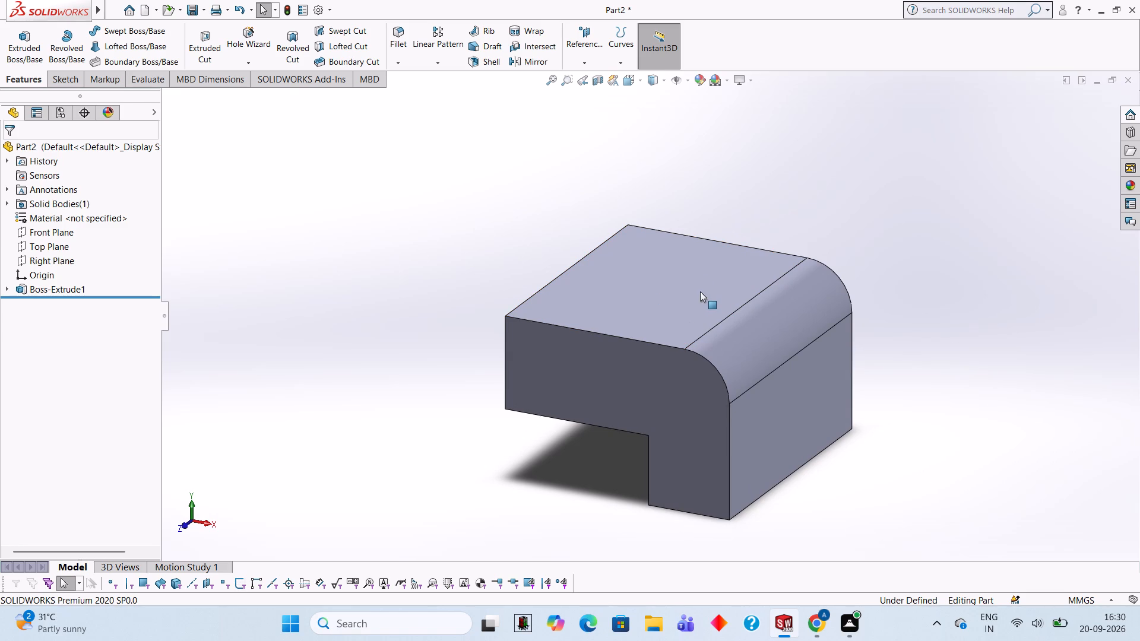
pyautogui.moveTo(943, 266); pyautogui.dragTo(1031, 273, button='middle')
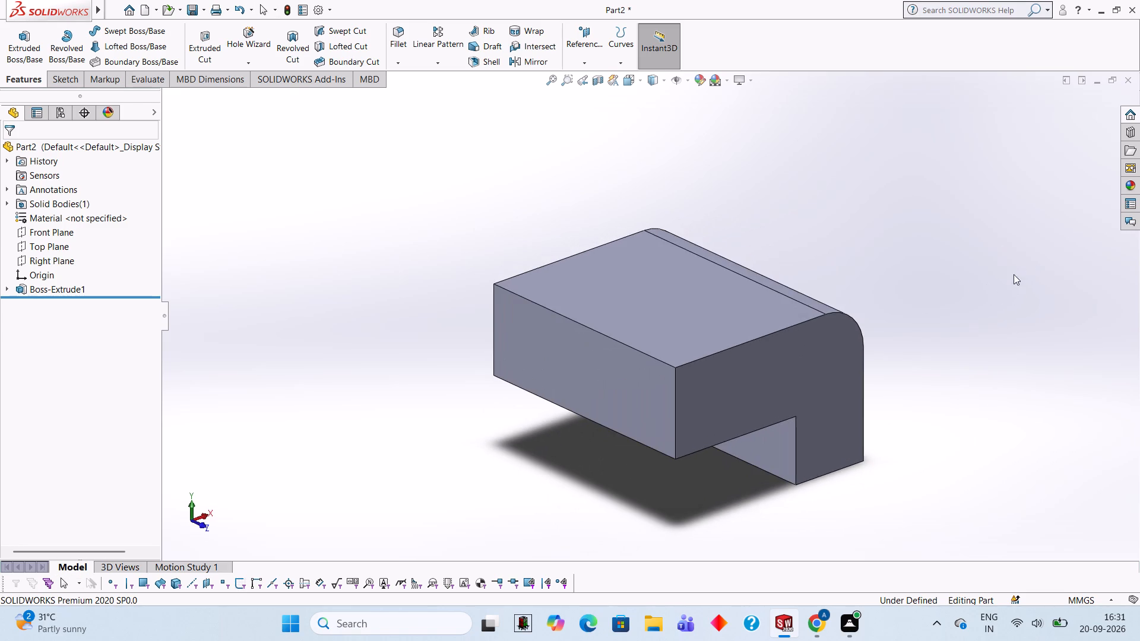
pyautogui.moveTo(910, 290); pyautogui.dragTo(964, 225, button='middle')
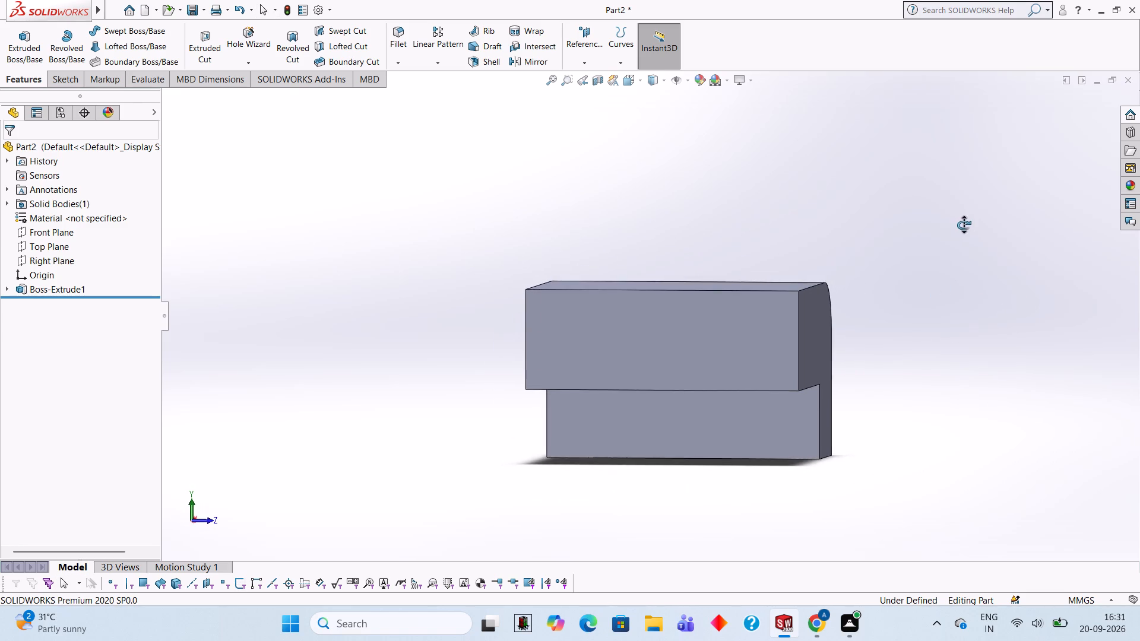
pyautogui.moveTo(964, 225); pyautogui.dragTo(968, 227, button='middle')
pyautogui.middleClick(973, 227)
pyautogui.moveTo(825, 193); pyautogui.dragTo(837, 205, button='middle')
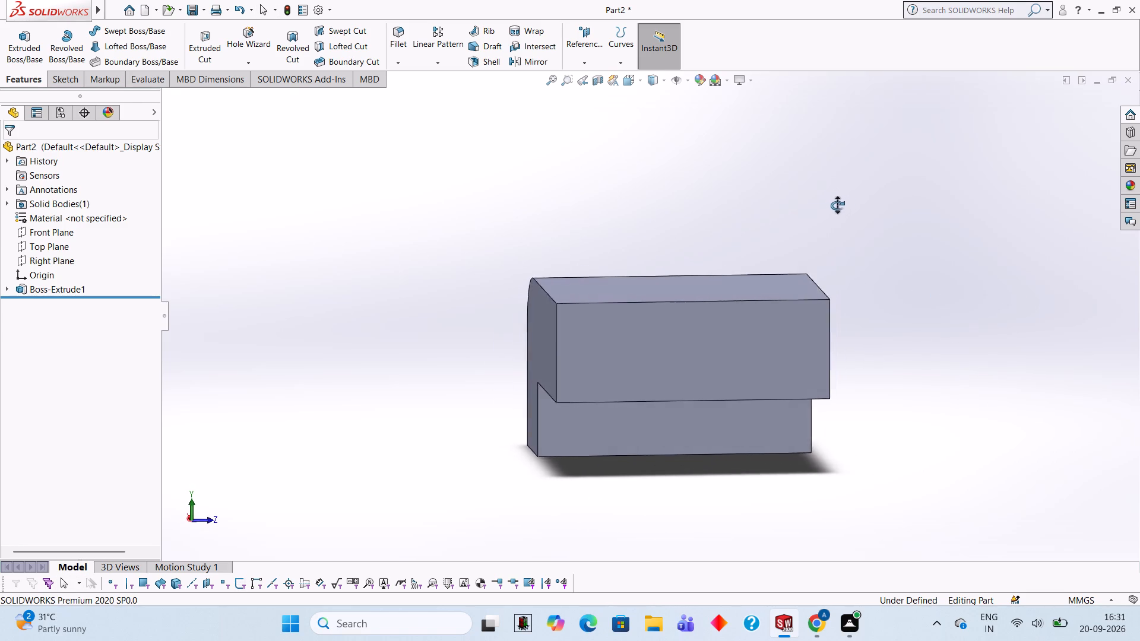
pyautogui.moveTo(837, 205); pyautogui.dragTo(834, 206, button='middle')
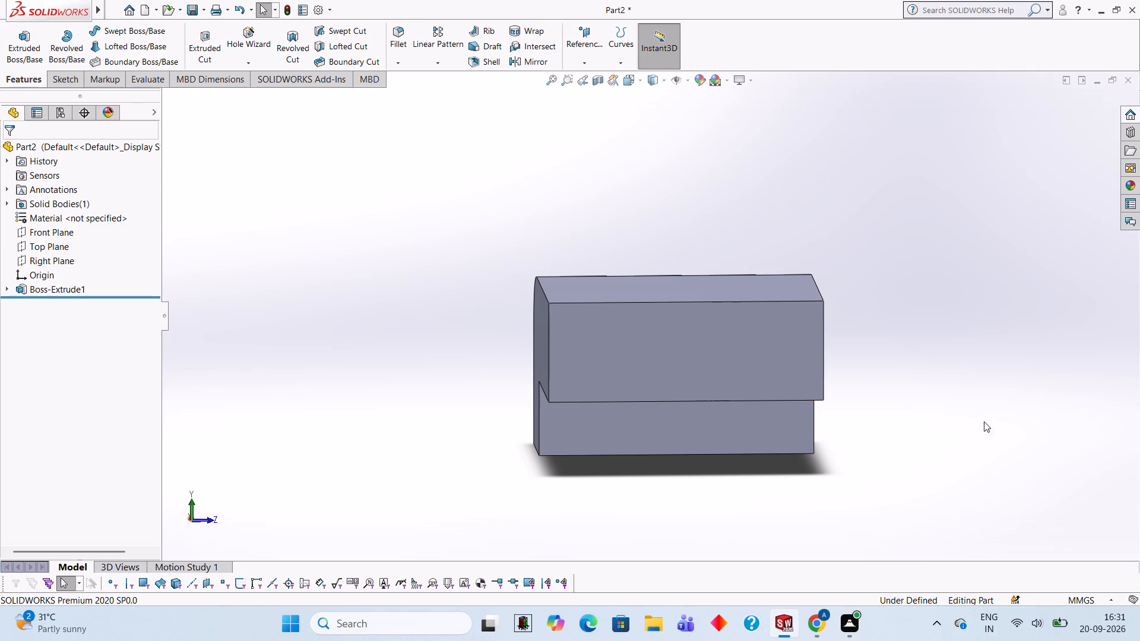
pyautogui.moveTo(992, 415); pyautogui.dragTo(856, 360, button='middle')
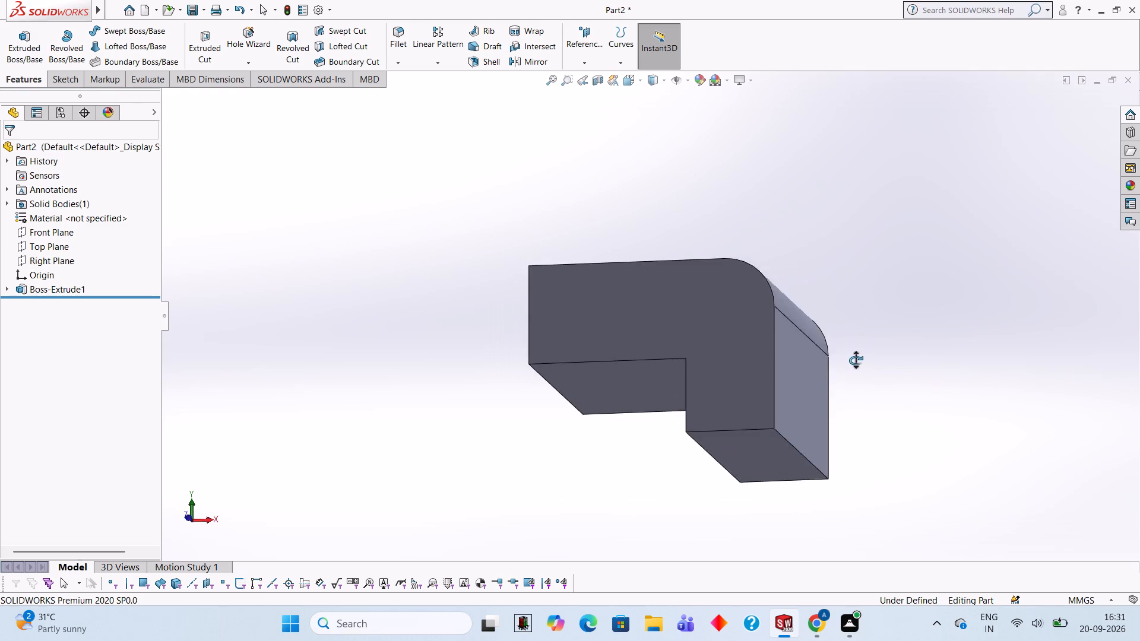
pyautogui.moveTo(856, 360); pyautogui.dragTo(834, 448, button='middle')
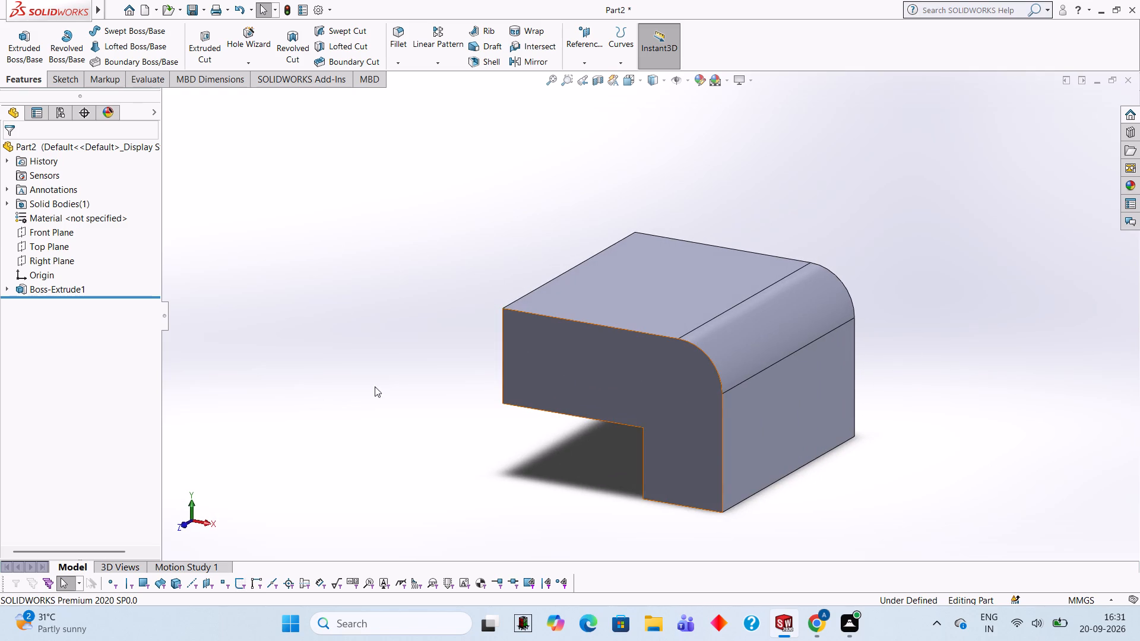
pyautogui.scroll(2, 748, 385)
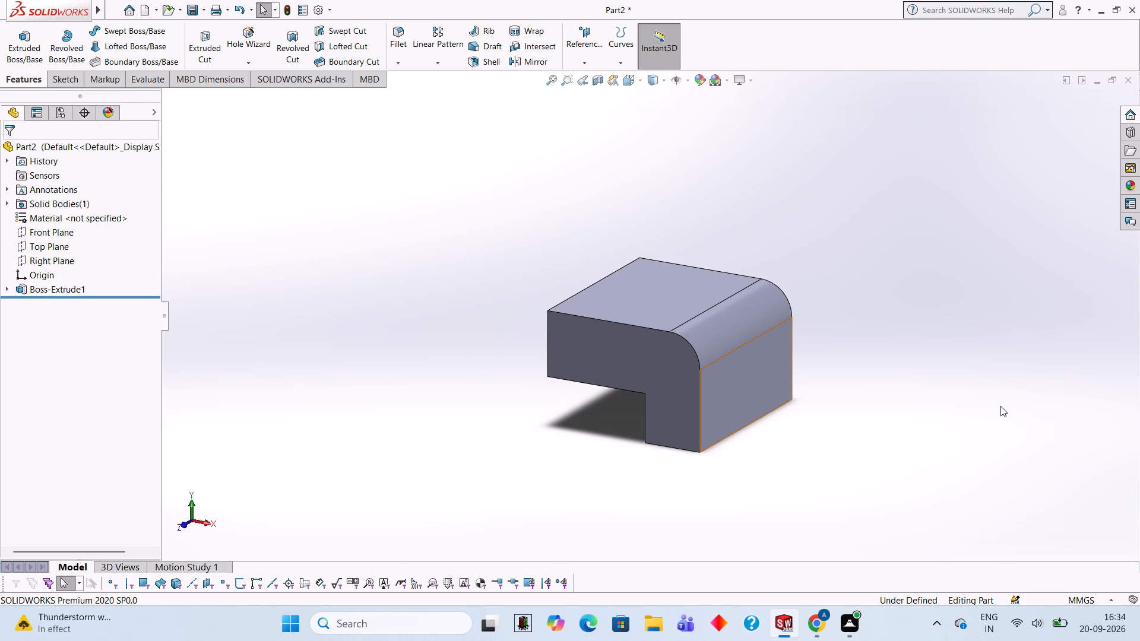
pyautogui.click(634, 347)
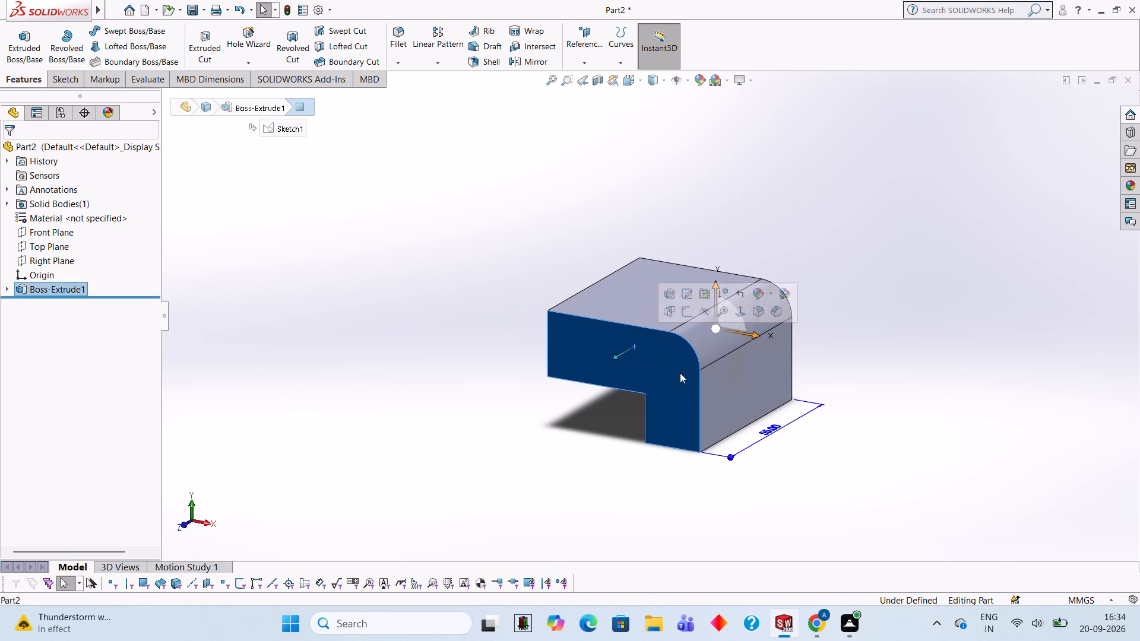
pyautogui.click(818, 259)
pyautogui.moveTo(774, 281); pyautogui.dragTo(790, 282, button='middle')
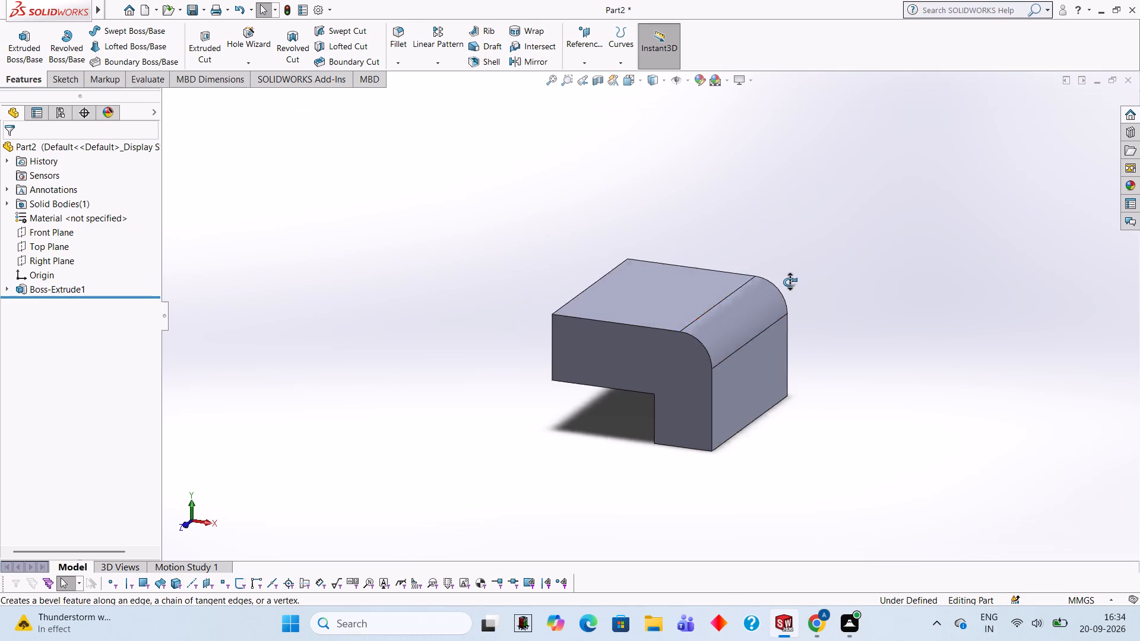
pyautogui.moveTo(790, 282); pyautogui.dragTo(933, 261, button='middle')
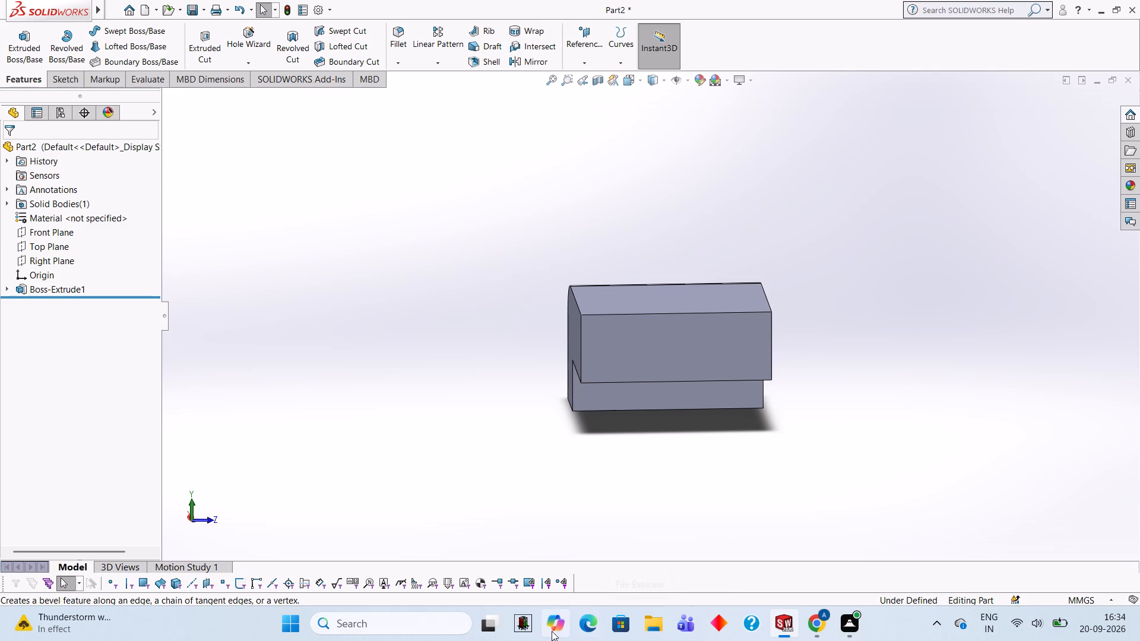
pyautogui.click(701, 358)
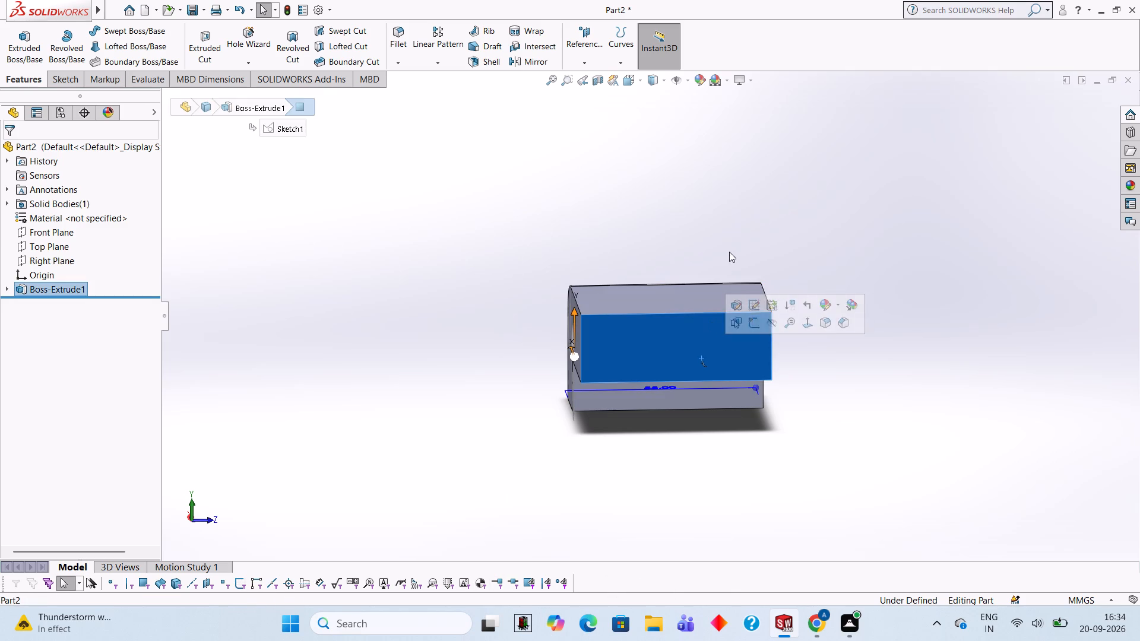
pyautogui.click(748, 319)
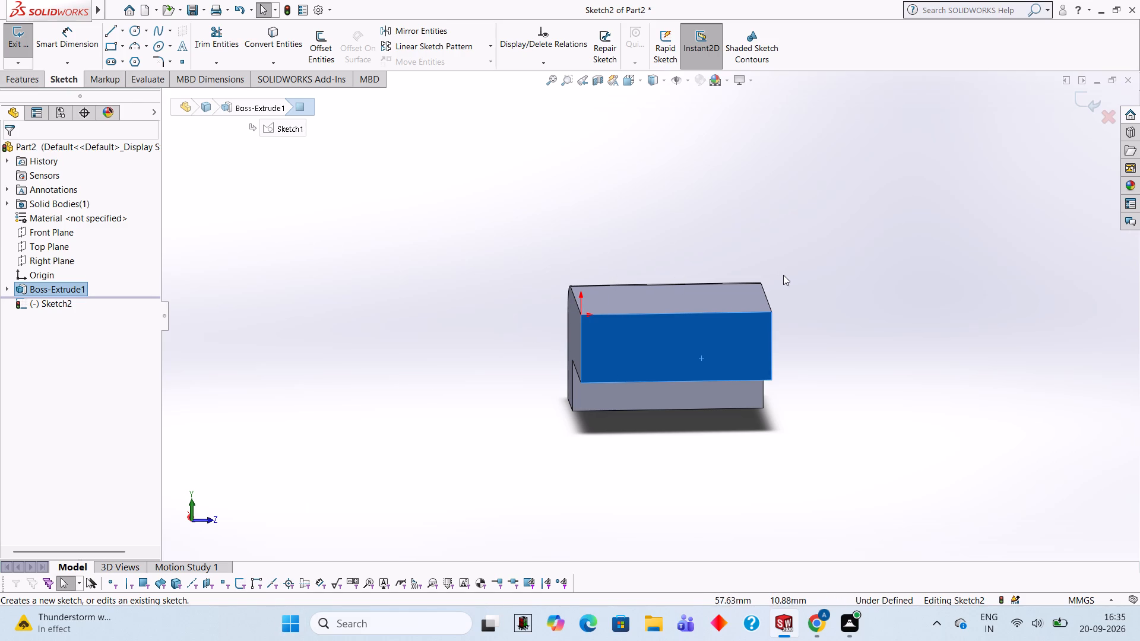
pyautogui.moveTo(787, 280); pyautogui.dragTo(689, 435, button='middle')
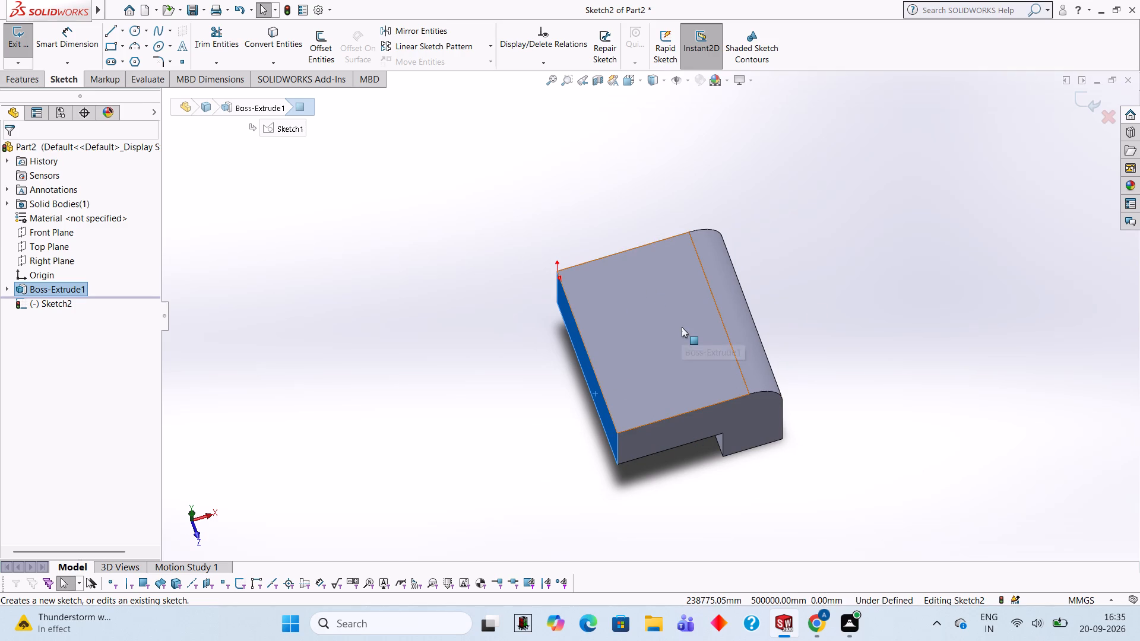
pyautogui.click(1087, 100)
# Sketch a 14 mm diameter circle on the body's flat top face, centred about 21 mm across and 10 mm down from the origin.
pyautogui.click(642, 359)
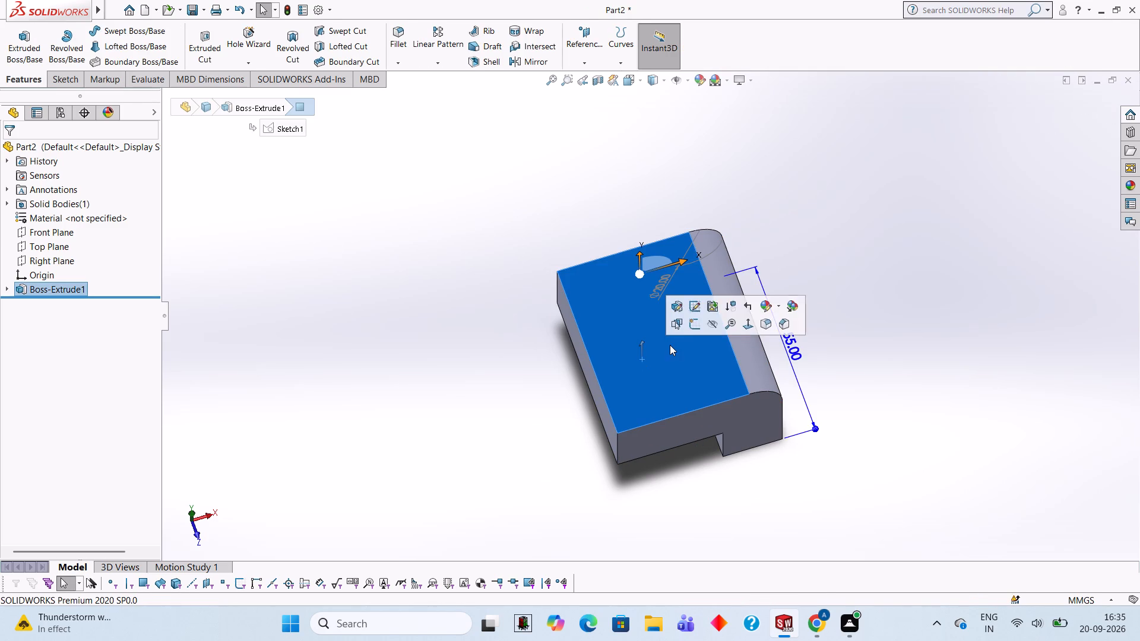
pyautogui.click(691, 328)
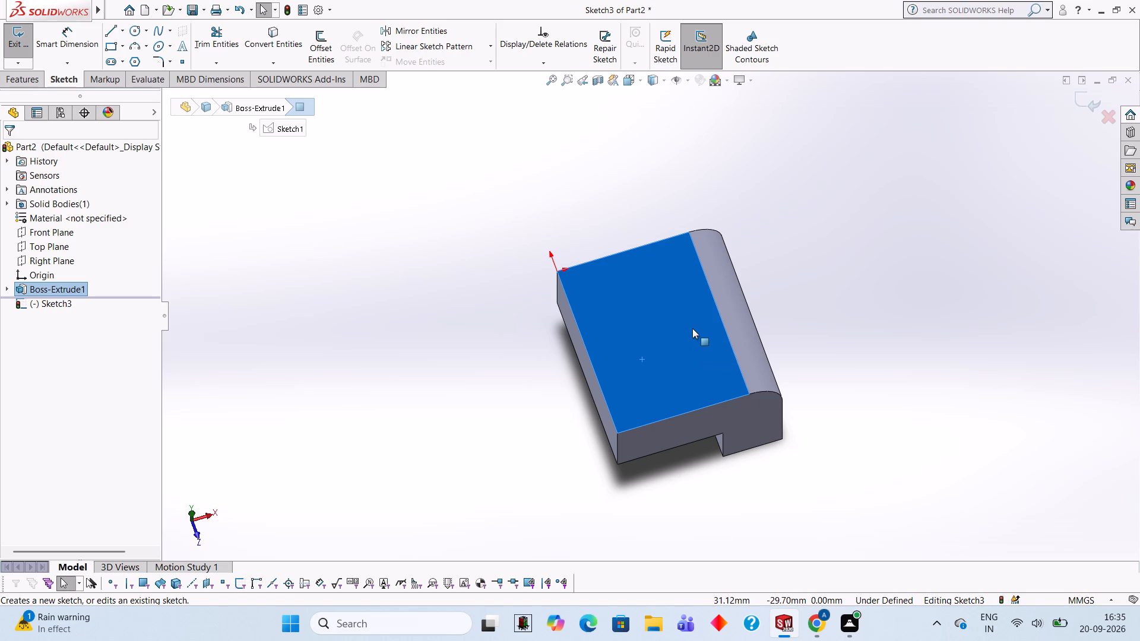
pyautogui.hotkey('ctrl', '8')
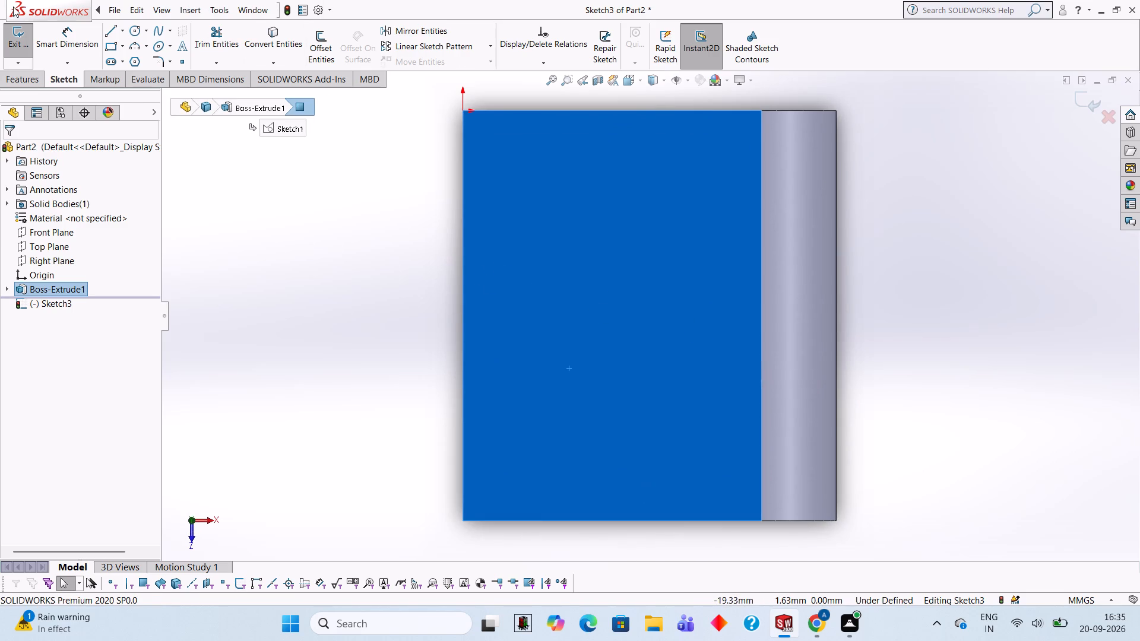
pyautogui.click(131, 26)
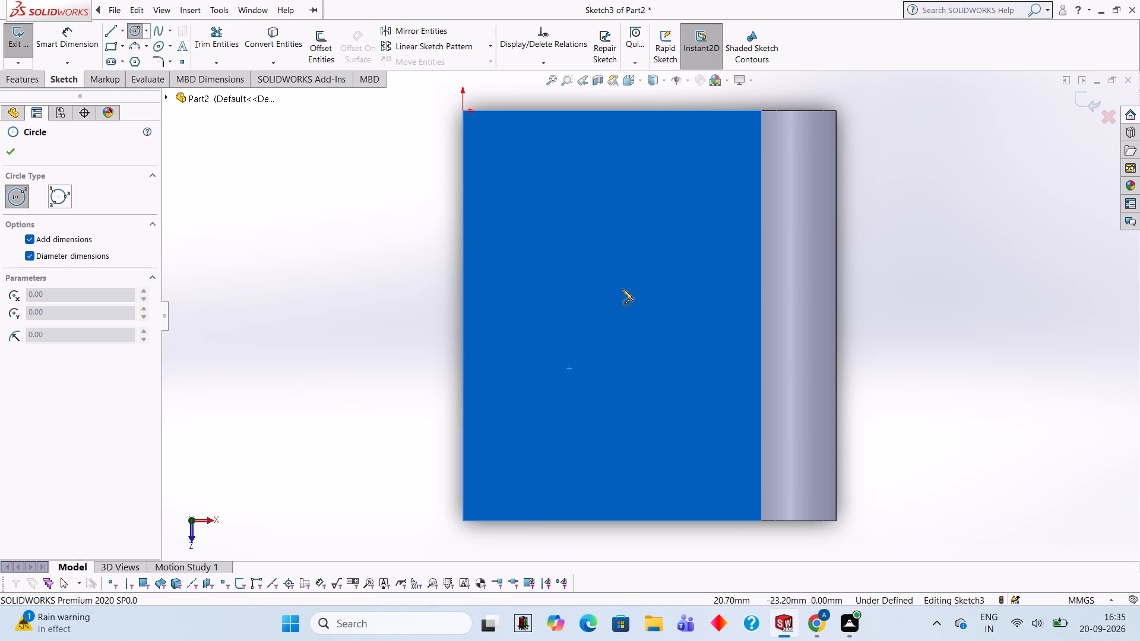
pyautogui.click(619, 189)
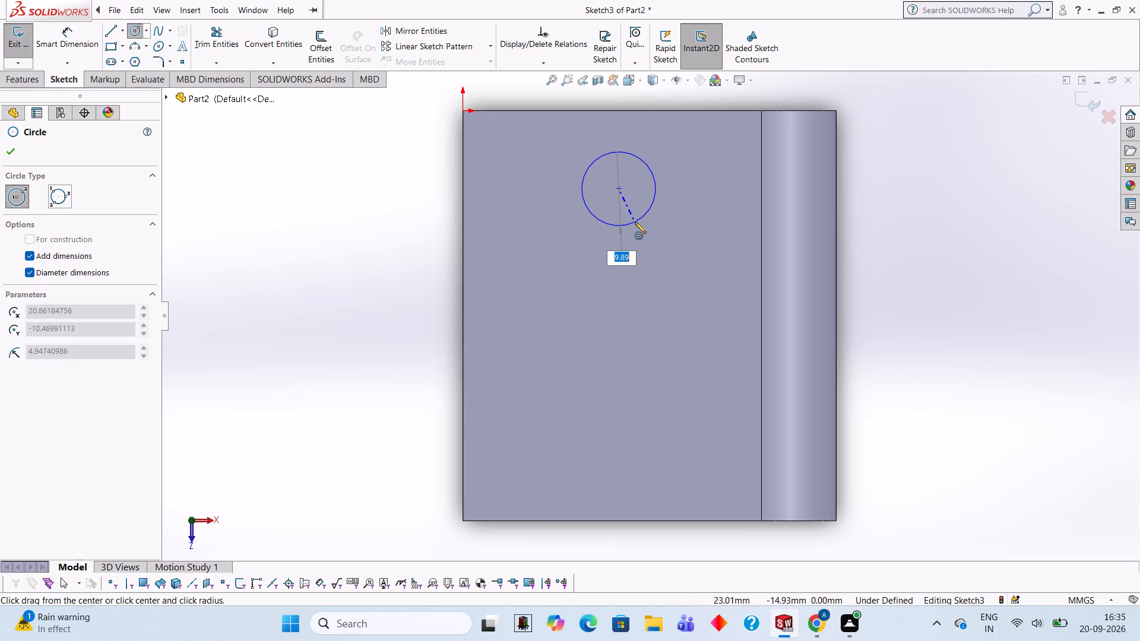
pyautogui.press('1')
pyautogui.press('4')
pyautogui.press('Return')
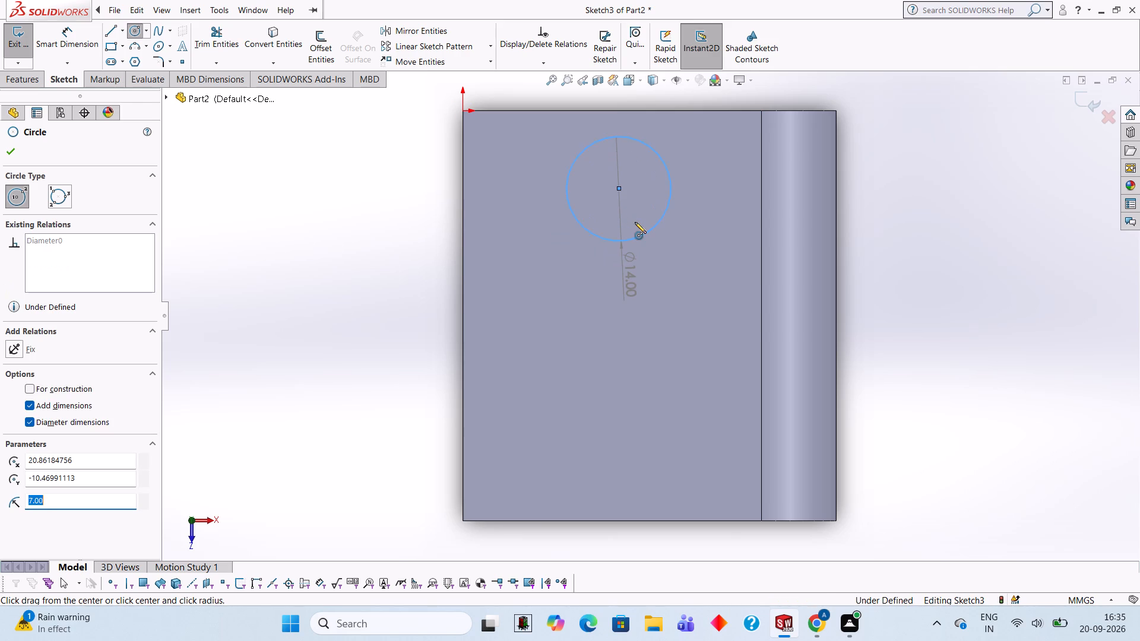
# Draw a second 14 mm diameter circle vertically aligned with the first, centred about 36 mm down from the origin.
pyautogui.click(616, 379)
pyautogui.write('14')
pyautogui.press('Return')
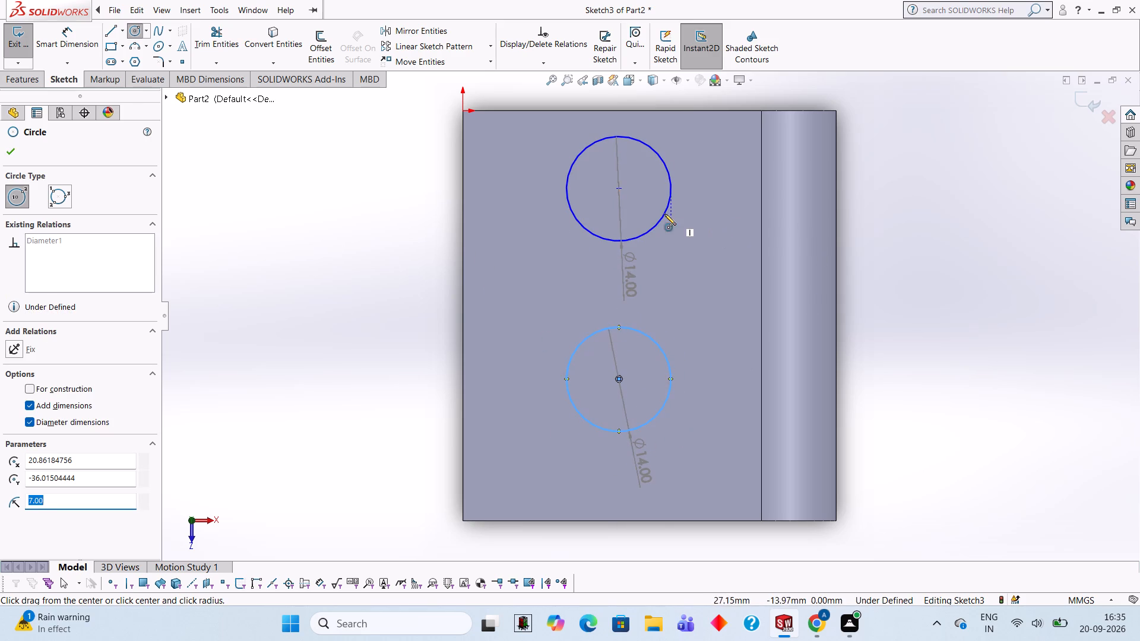
# Dimension the centre of the circle nearer the origin 20 mm from the body's straight side edge running through the origin.
pyautogui.click(61, 36)
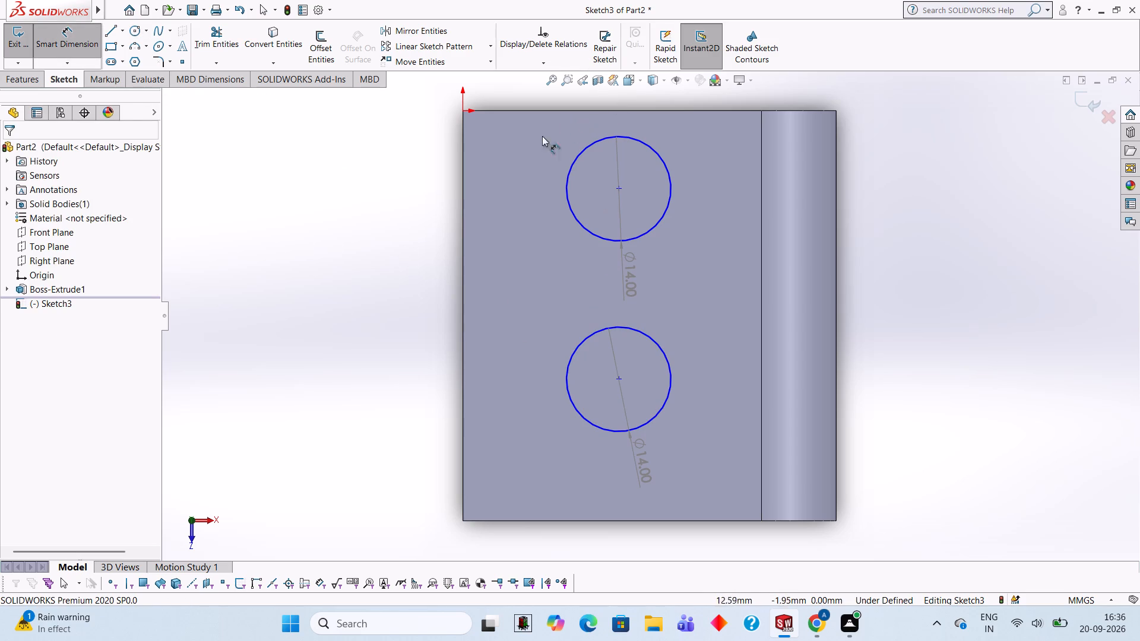
pyautogui.click(463, 148)
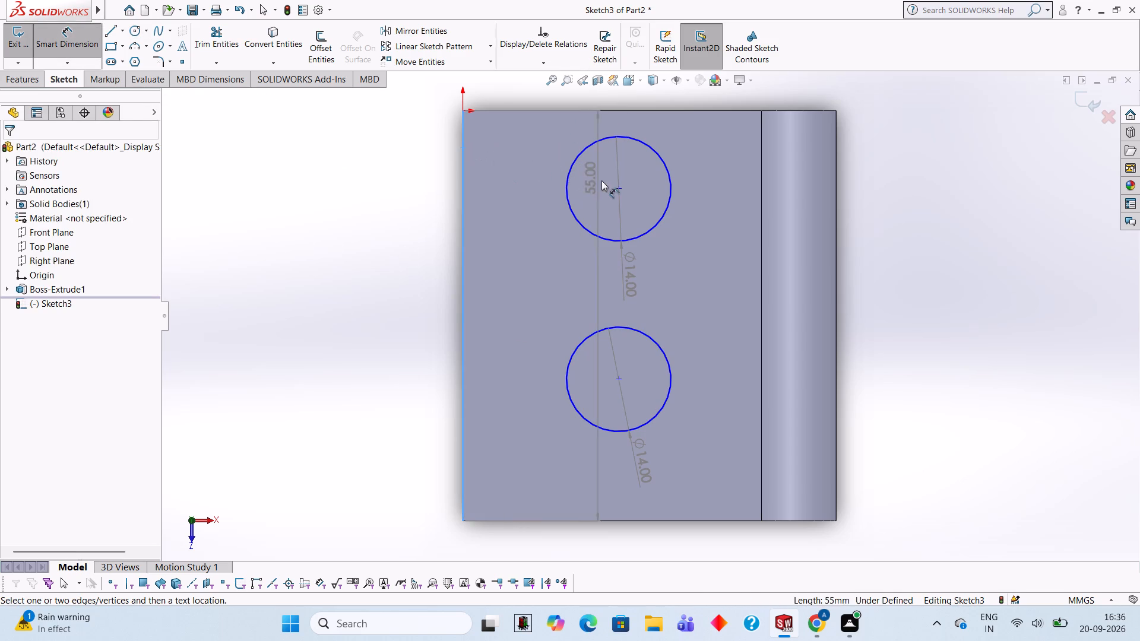
pyautogui.click(617, 188)
pyautogui.scroll(2, 581, 139)
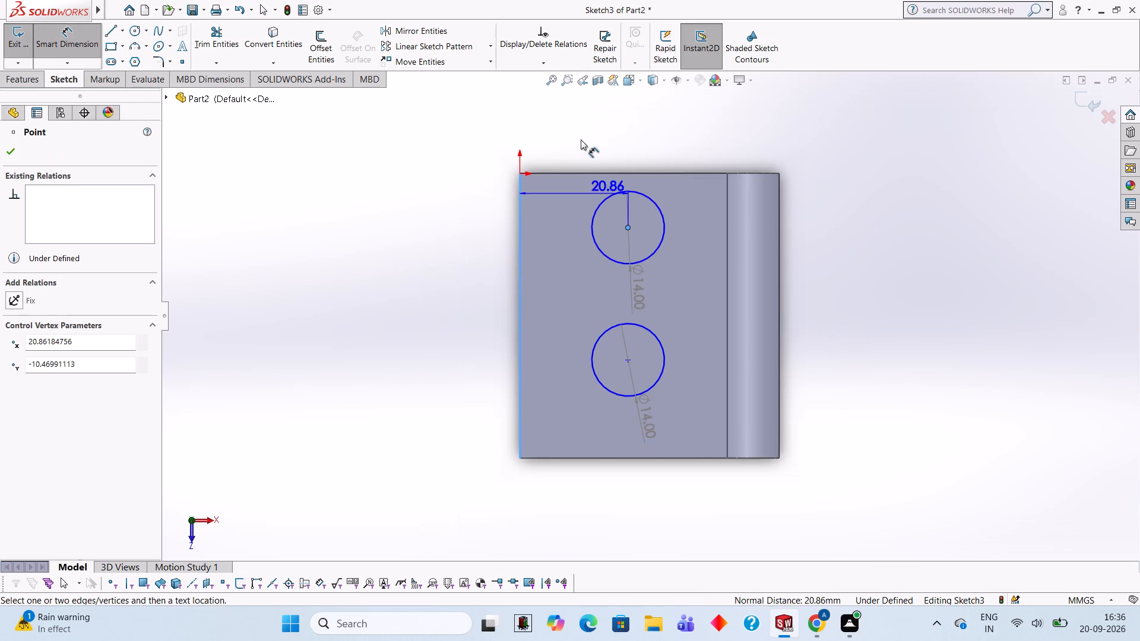
pyautogui.click(588, 115)
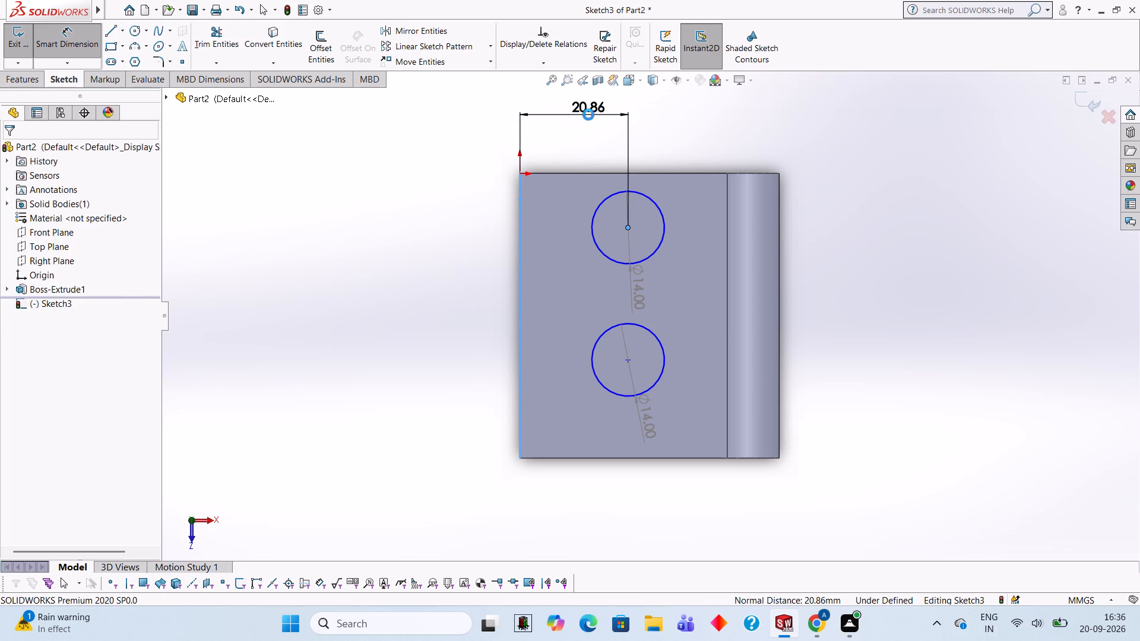
pyautogui.write('20')
pyautogui.press('Return')
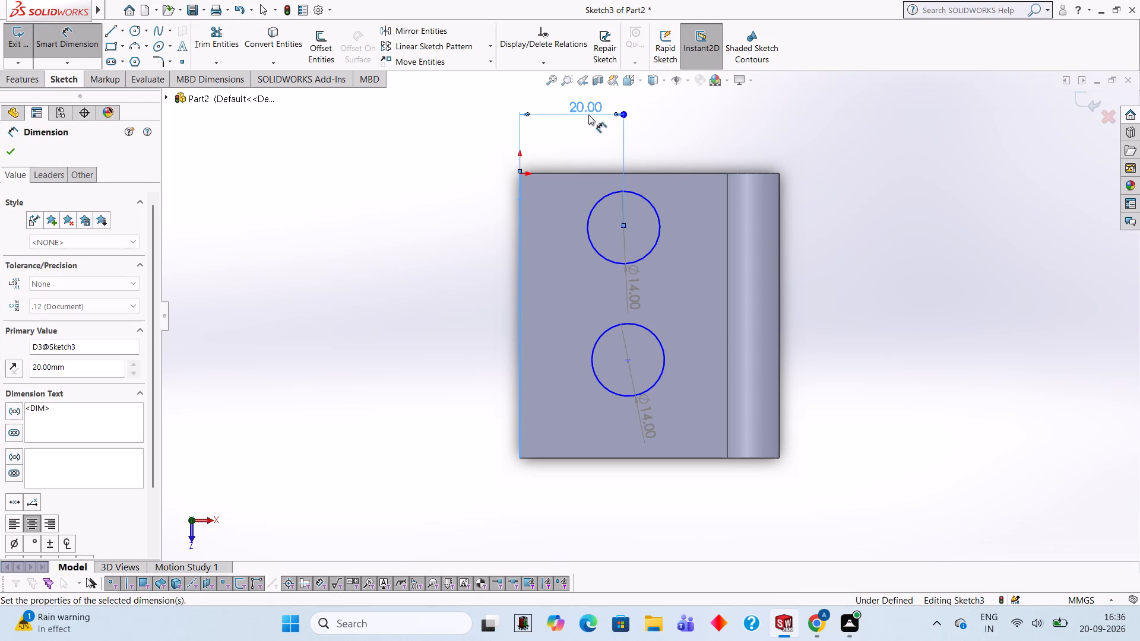
pyautogui.press('Escape')
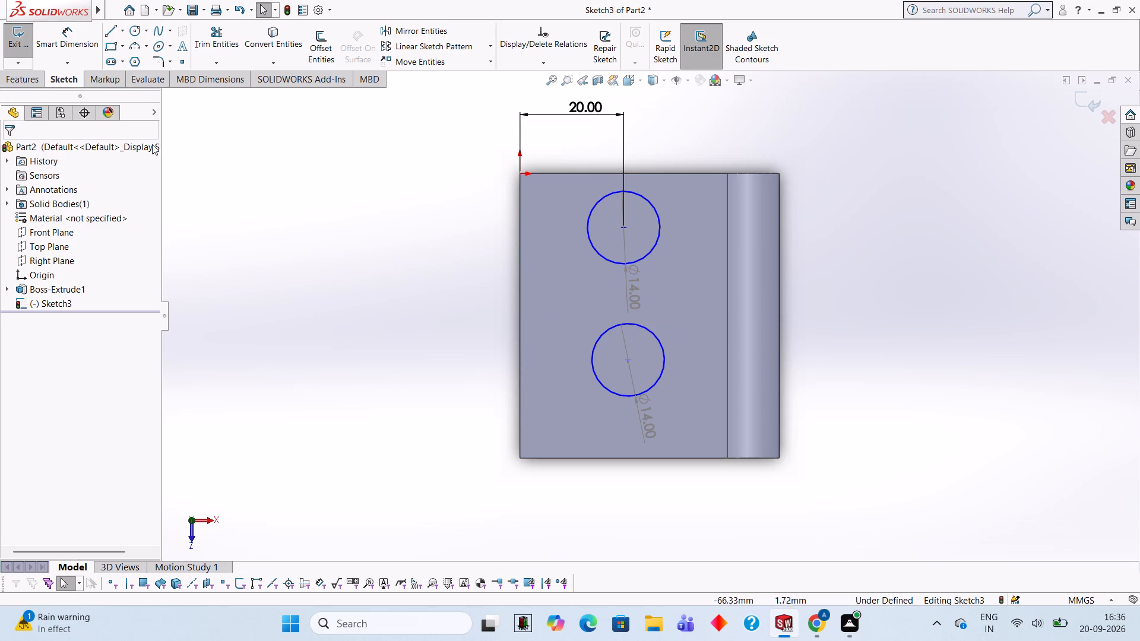
# Dimension the centre of the circle farther from the origin 15 mm from the body's nearby end edge.
pyautogui.click(74, 49)
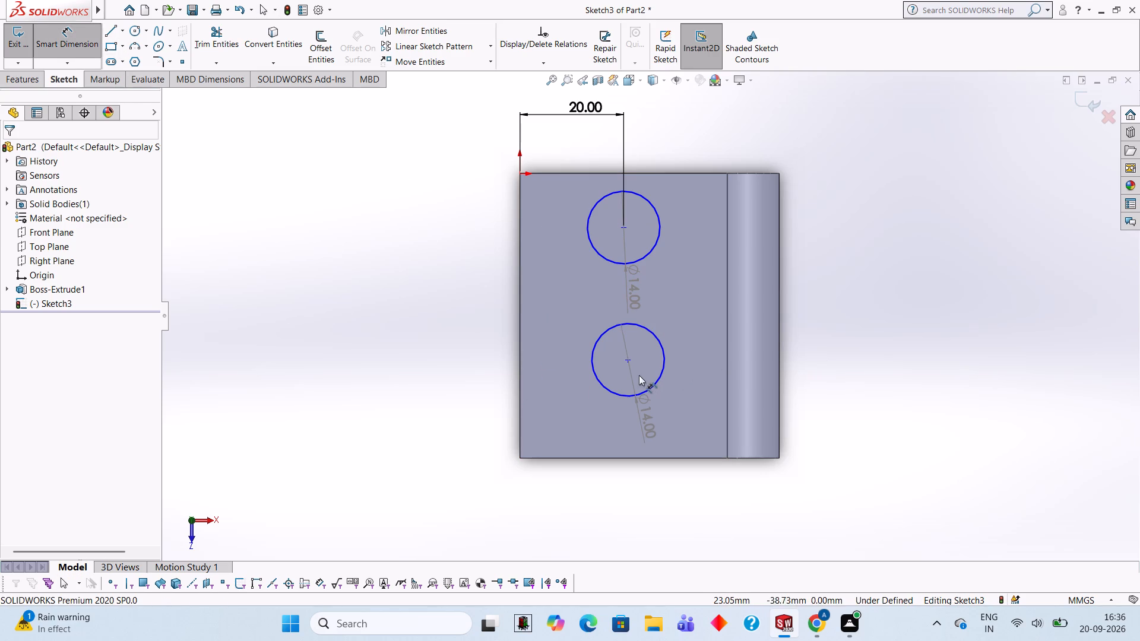
pyautogui.click(628, 360)
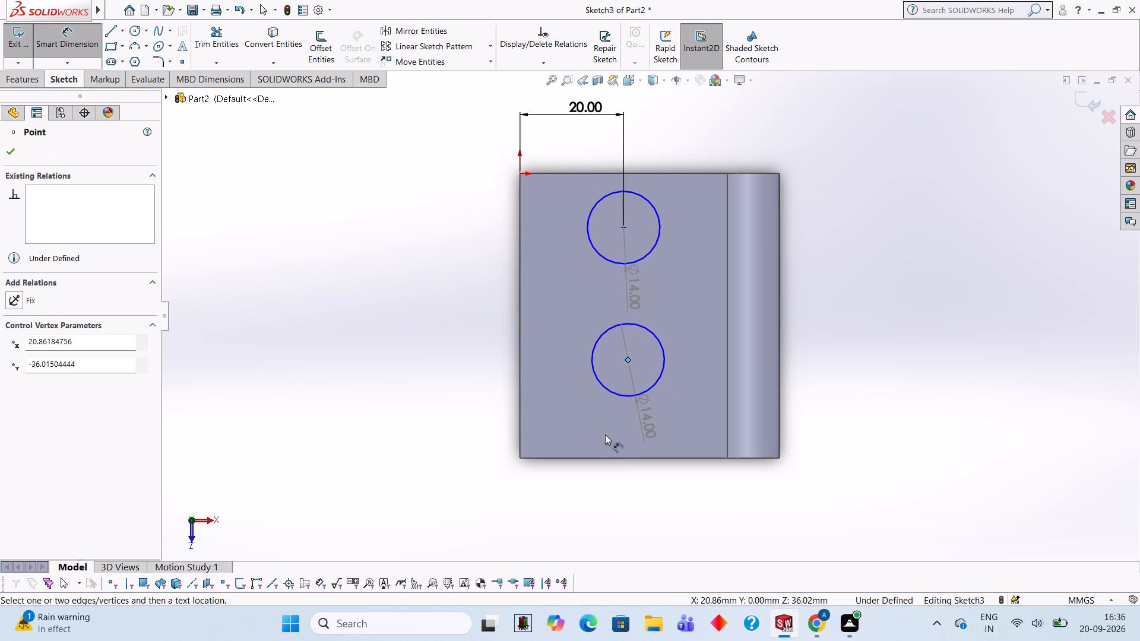
pyautogui.click(623, 458)
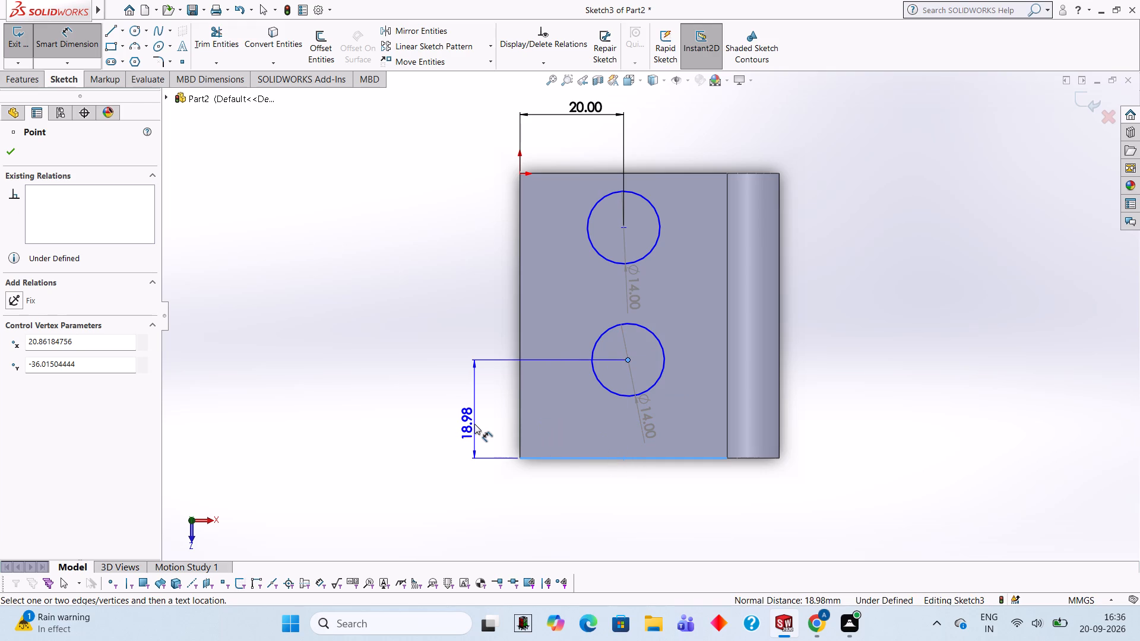
pyautogui.click(474, 424)
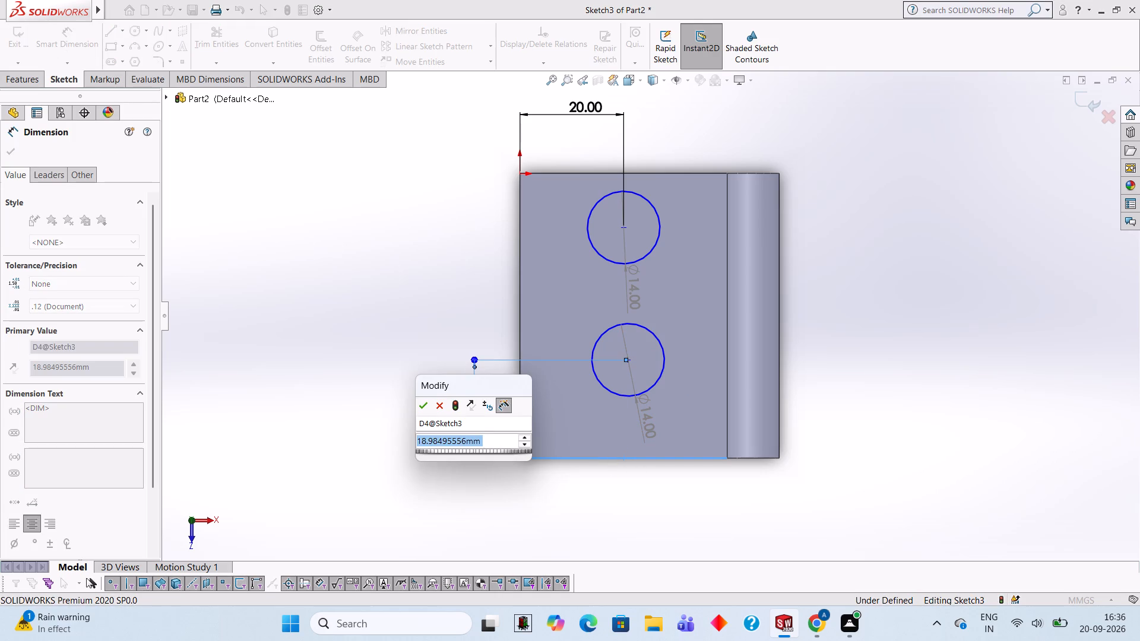
pyautogui.write('15')
pyautogui.press('Return')
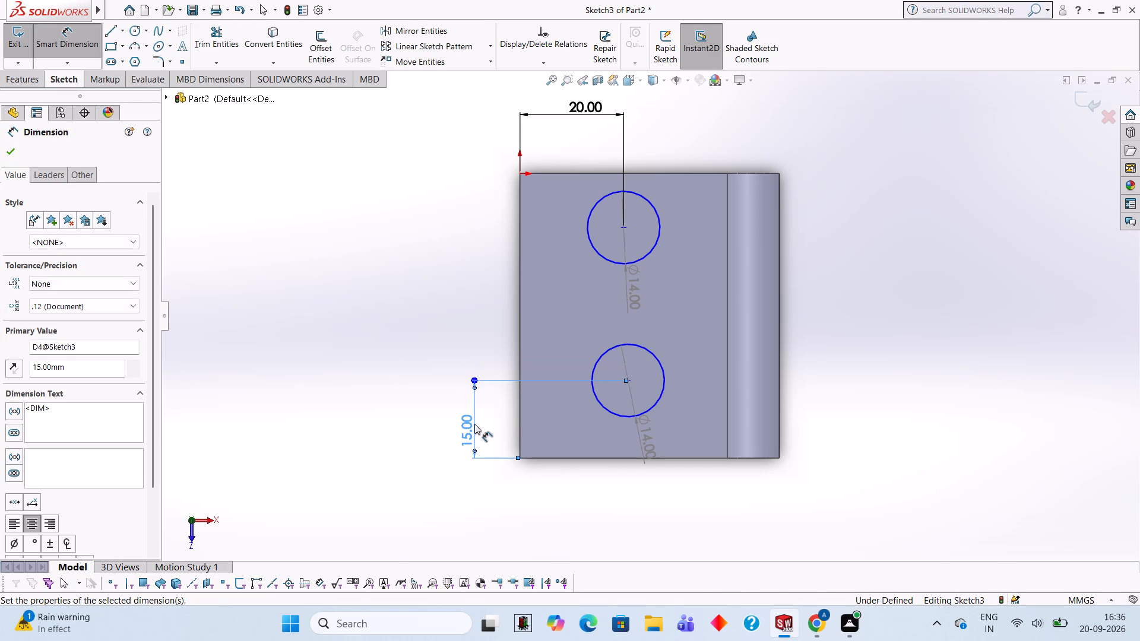
pyautogui.press('Escape')
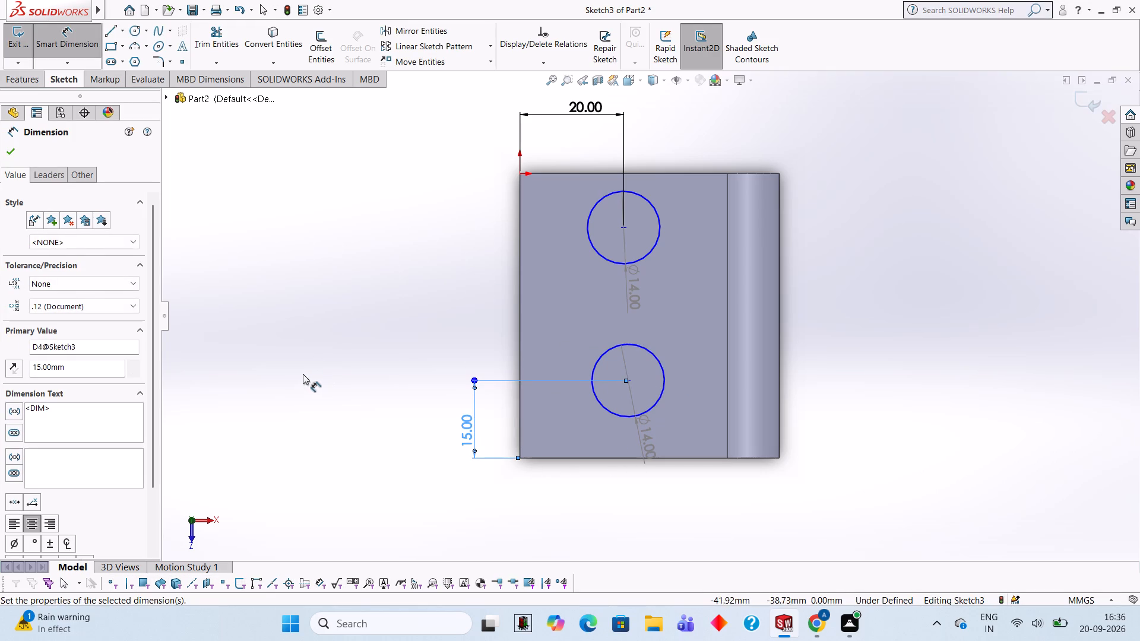
# Dimension the centre of the circle nearer the origin 15 mm from the end edge at the origin.
pyautogui.click(56, 36)
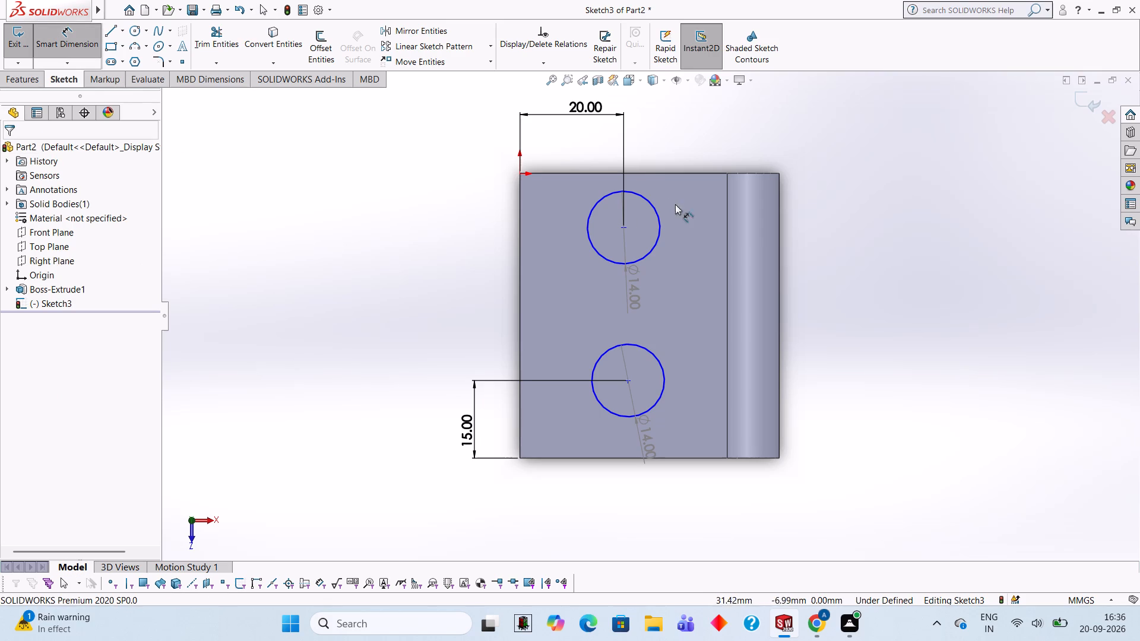
pyautogui.click(632, 175)
pyautogui.click(624, 225)
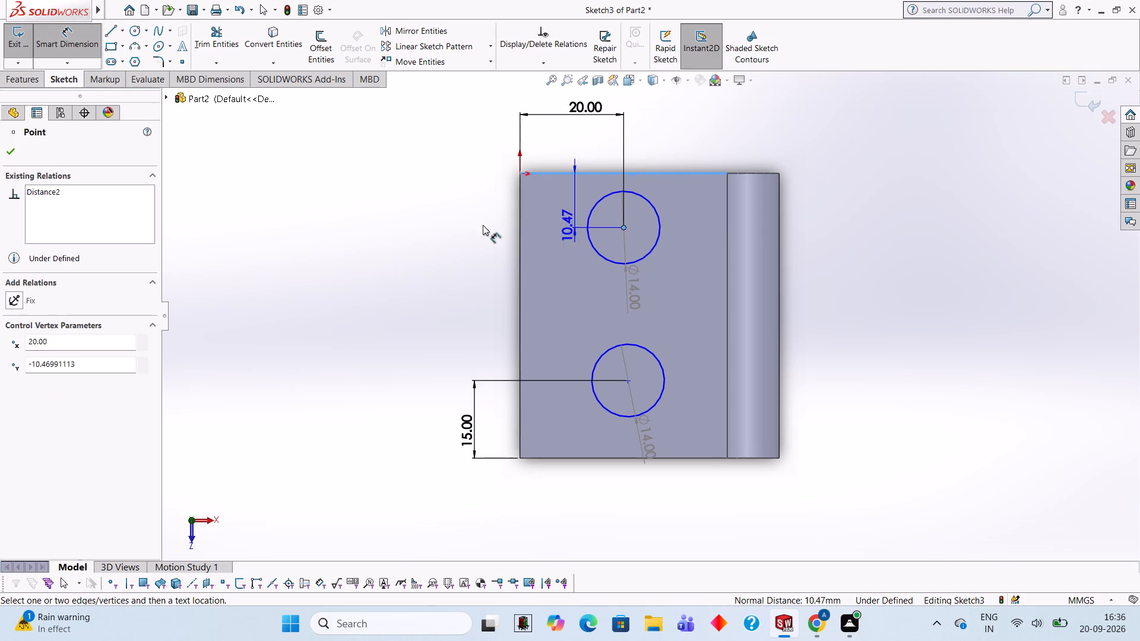
pyautogui.click(445, 226)
pyautogui.write('15')
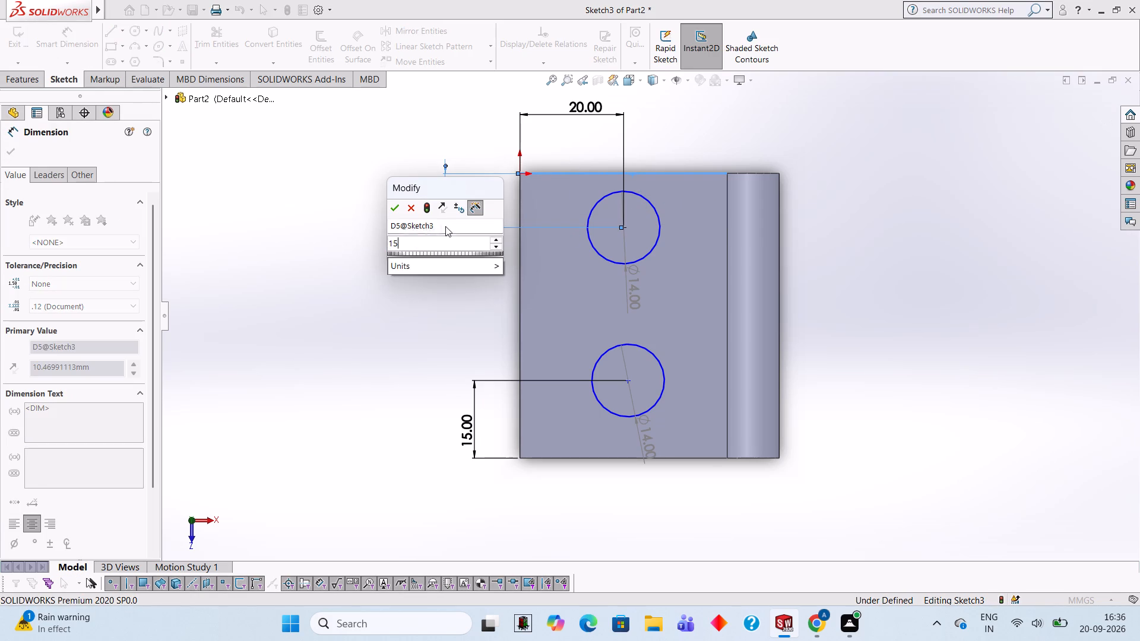
pyautogui.press('Return')
pyautogui.press('Escape')
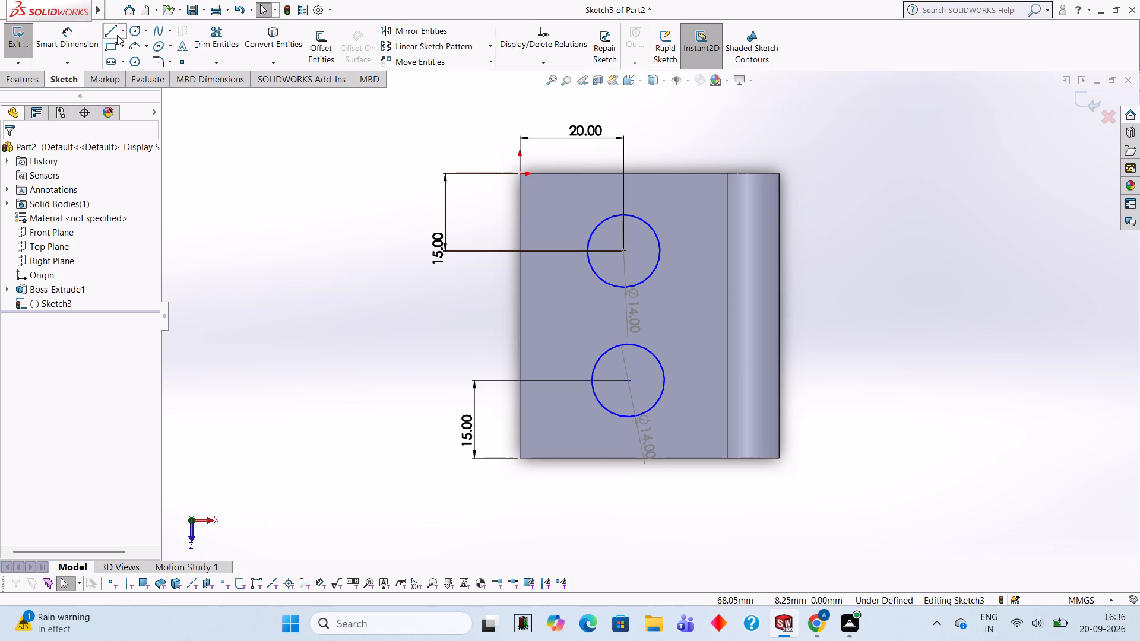
# Dimension the centre of the circle farther from the origin 20 mm from the straight side edge through the origin.
pyautogui.click(99, 31)
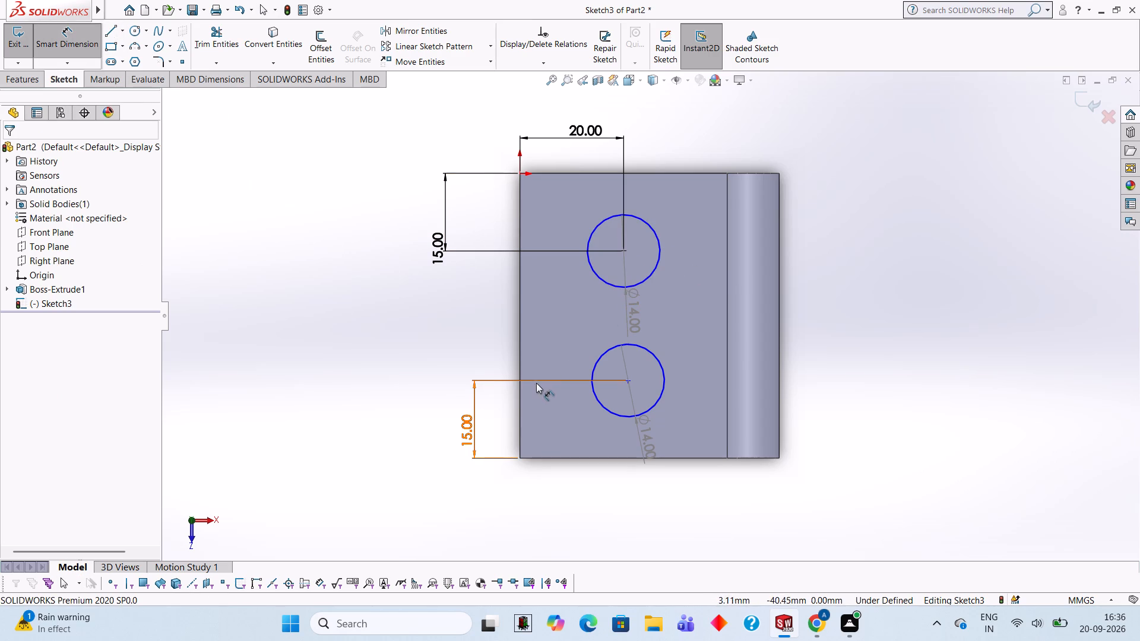
pyautogui.click(519, 372)
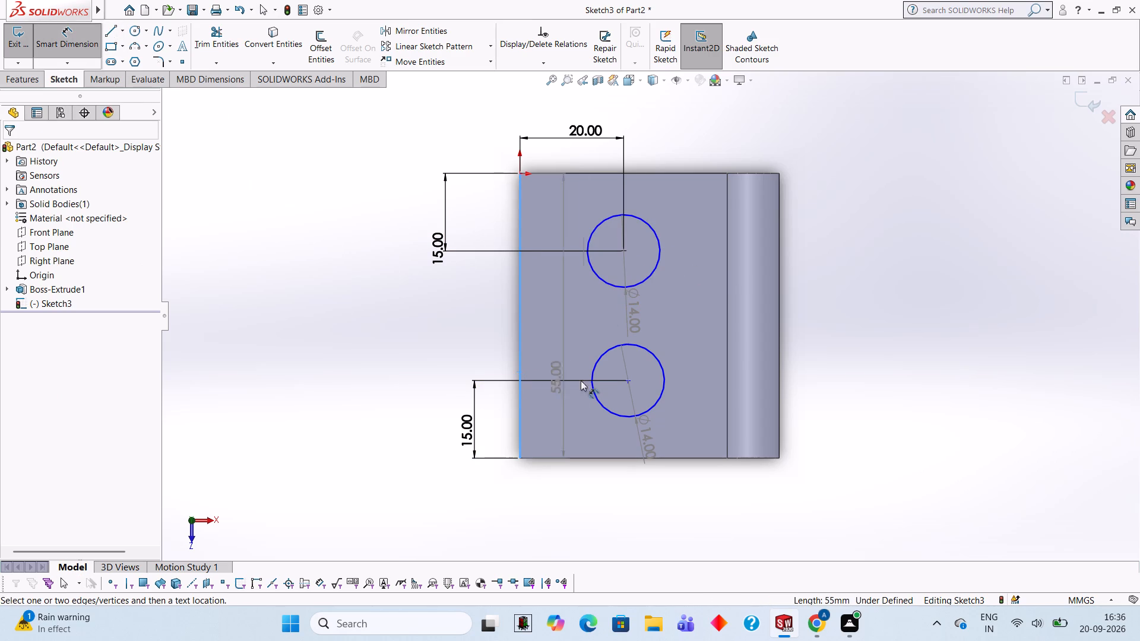
pyautogui.click(628, 380)
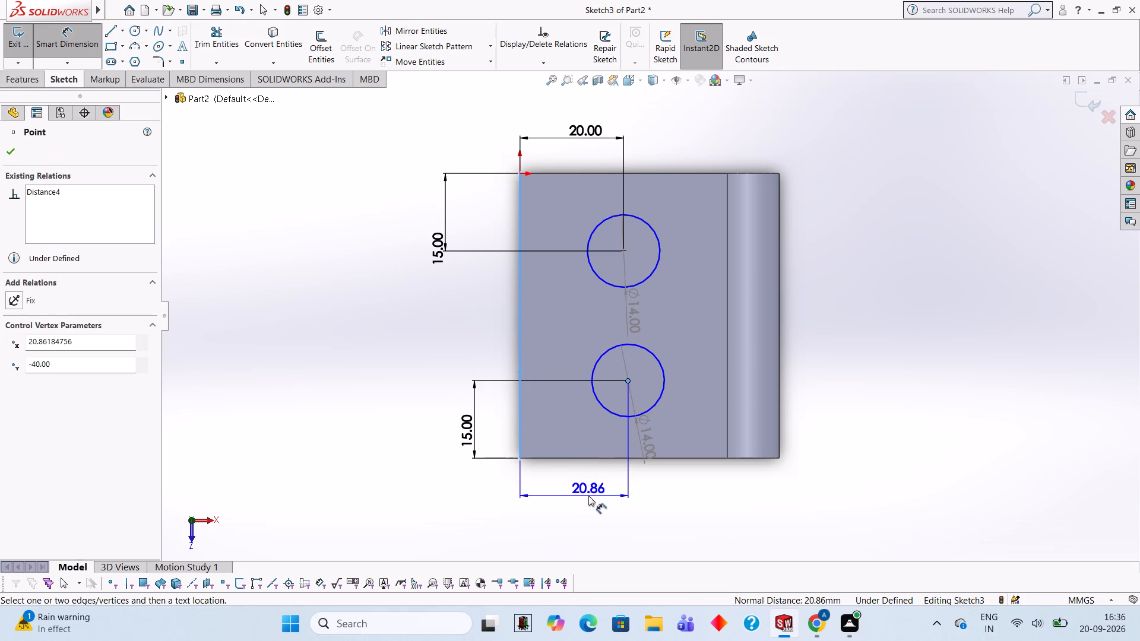
pyautogui.click(585, 496)
pyautogui.write('20')
pyautogui.press('Return')
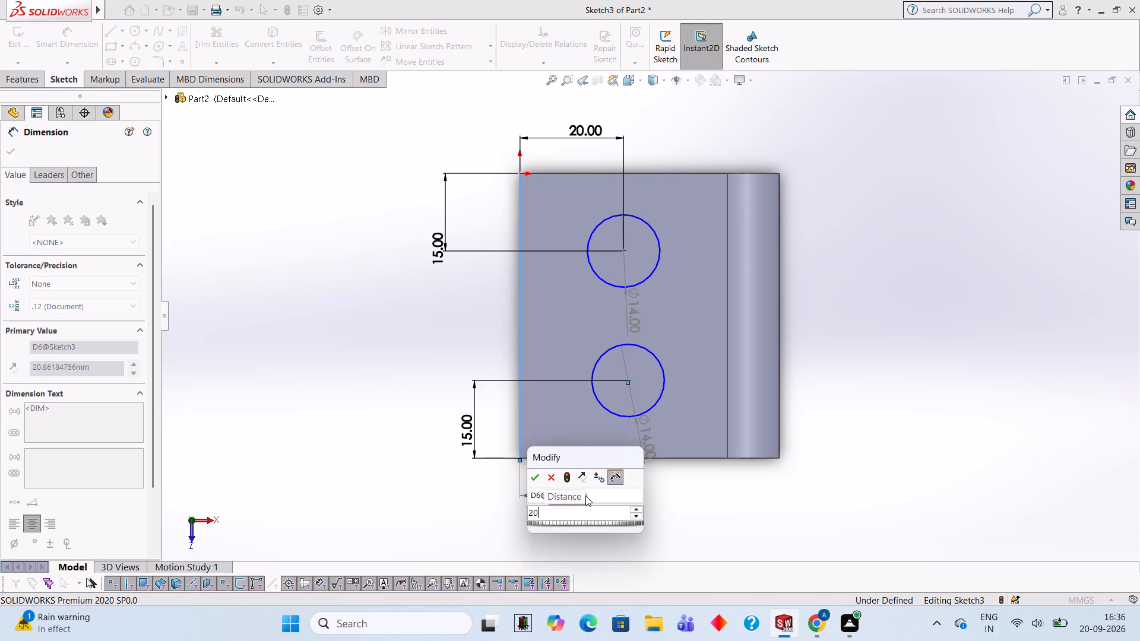
pyautogui.press('Escape')
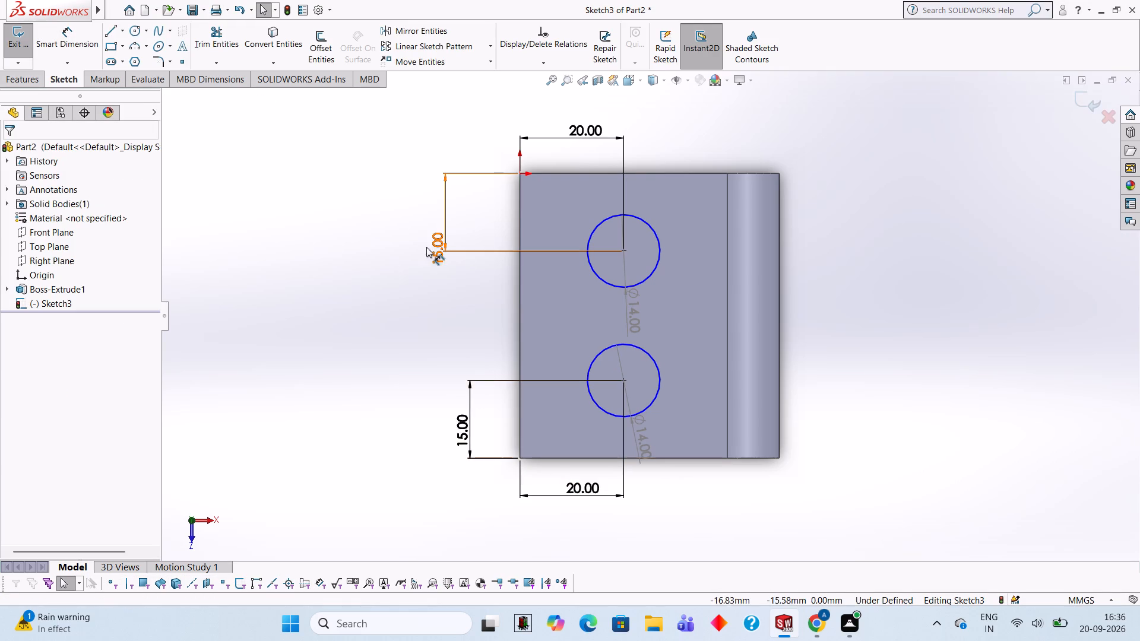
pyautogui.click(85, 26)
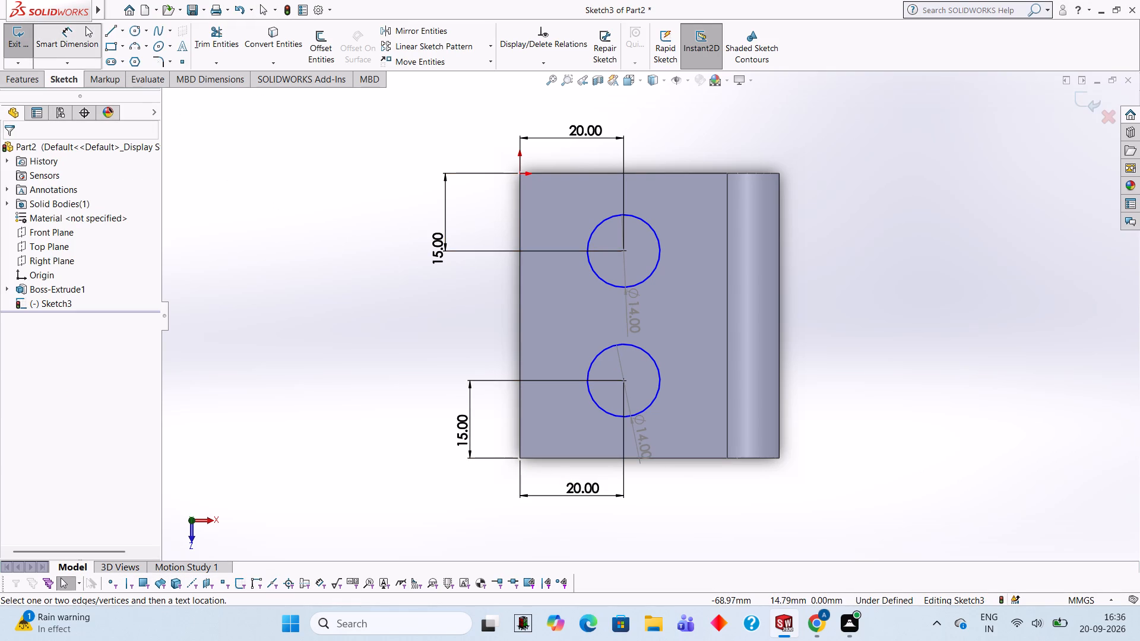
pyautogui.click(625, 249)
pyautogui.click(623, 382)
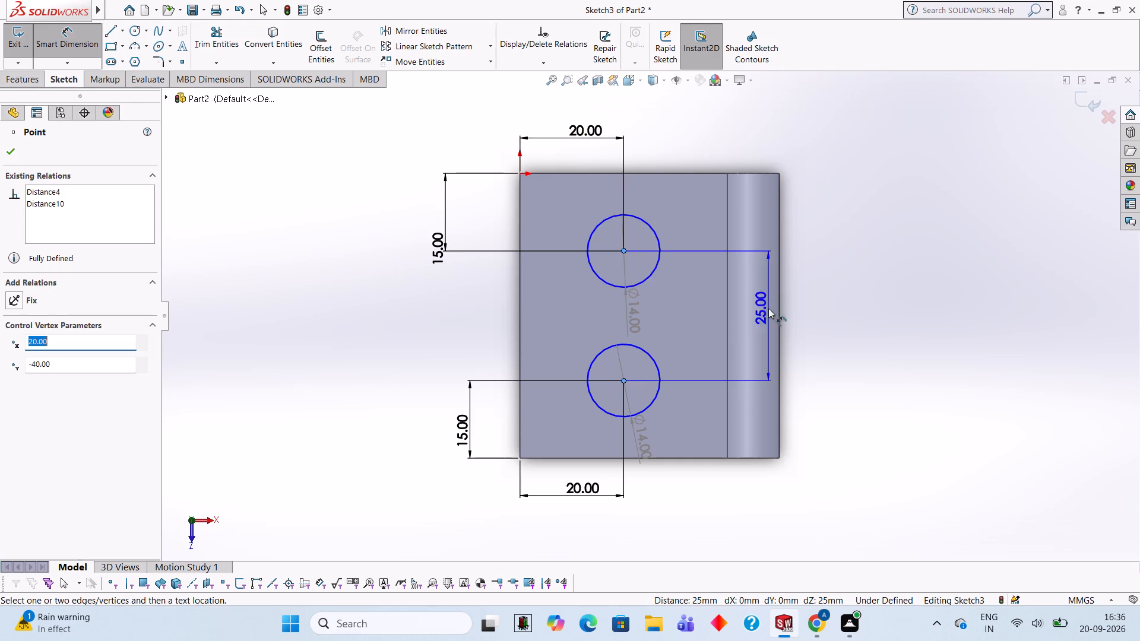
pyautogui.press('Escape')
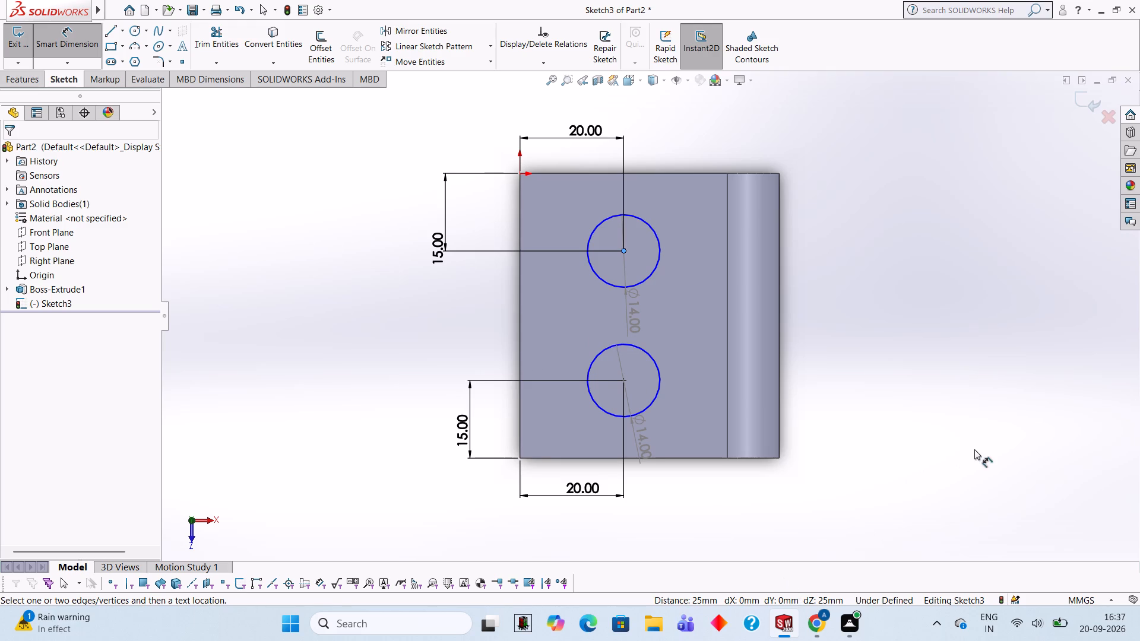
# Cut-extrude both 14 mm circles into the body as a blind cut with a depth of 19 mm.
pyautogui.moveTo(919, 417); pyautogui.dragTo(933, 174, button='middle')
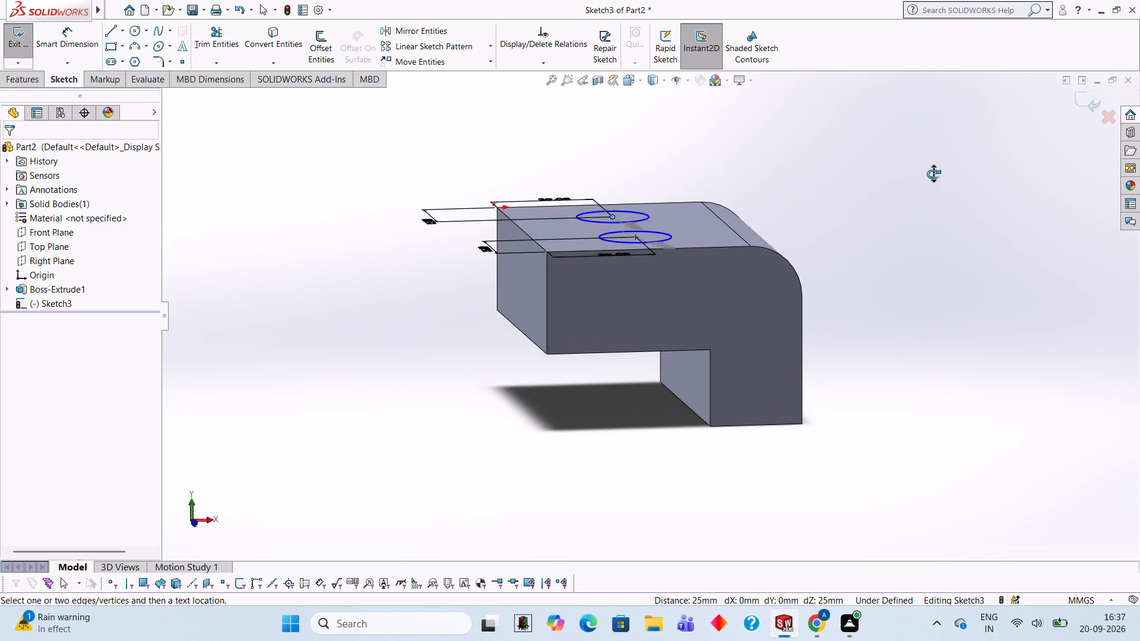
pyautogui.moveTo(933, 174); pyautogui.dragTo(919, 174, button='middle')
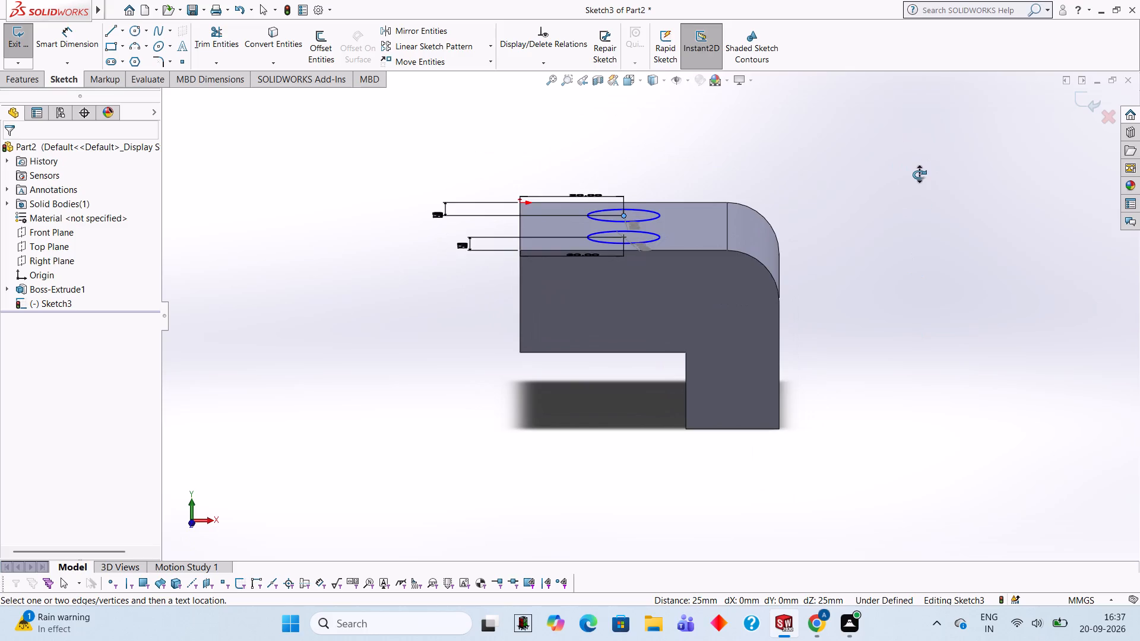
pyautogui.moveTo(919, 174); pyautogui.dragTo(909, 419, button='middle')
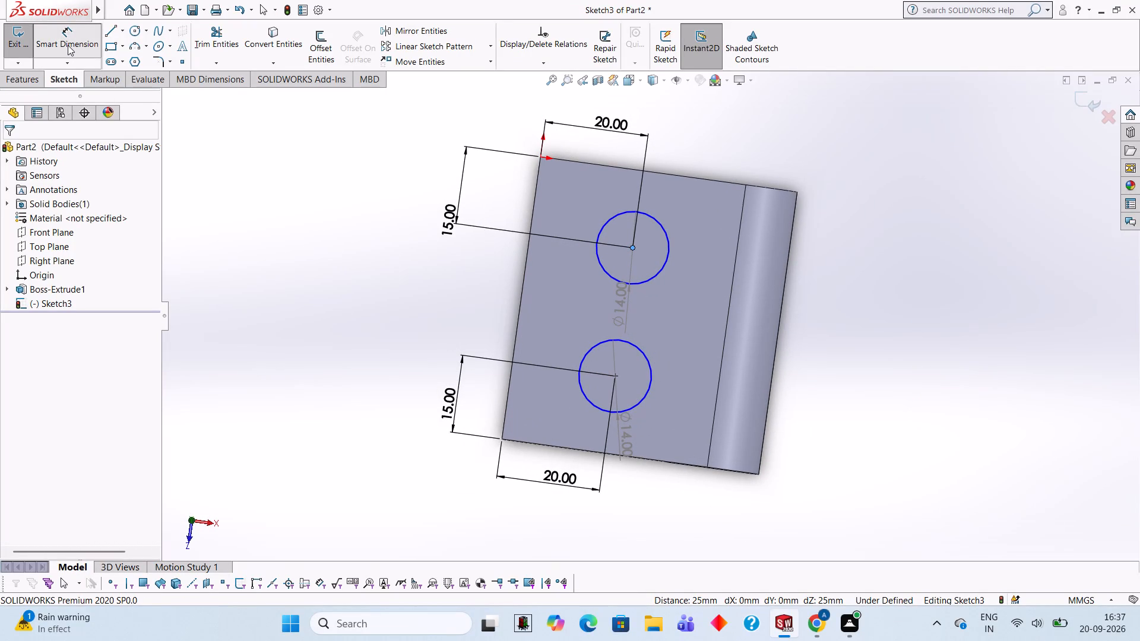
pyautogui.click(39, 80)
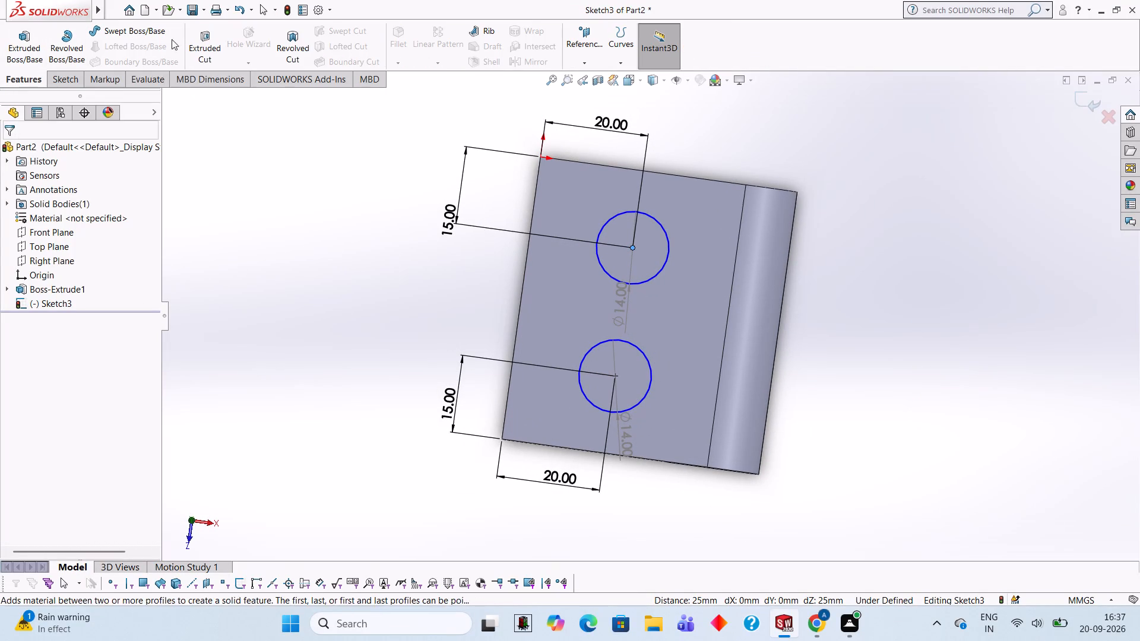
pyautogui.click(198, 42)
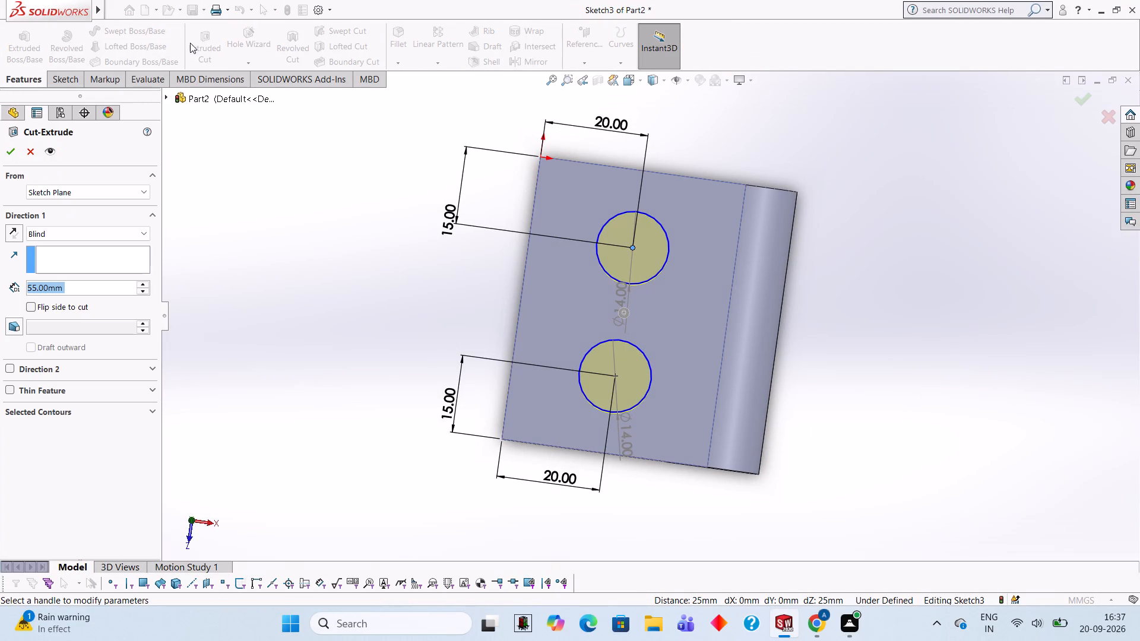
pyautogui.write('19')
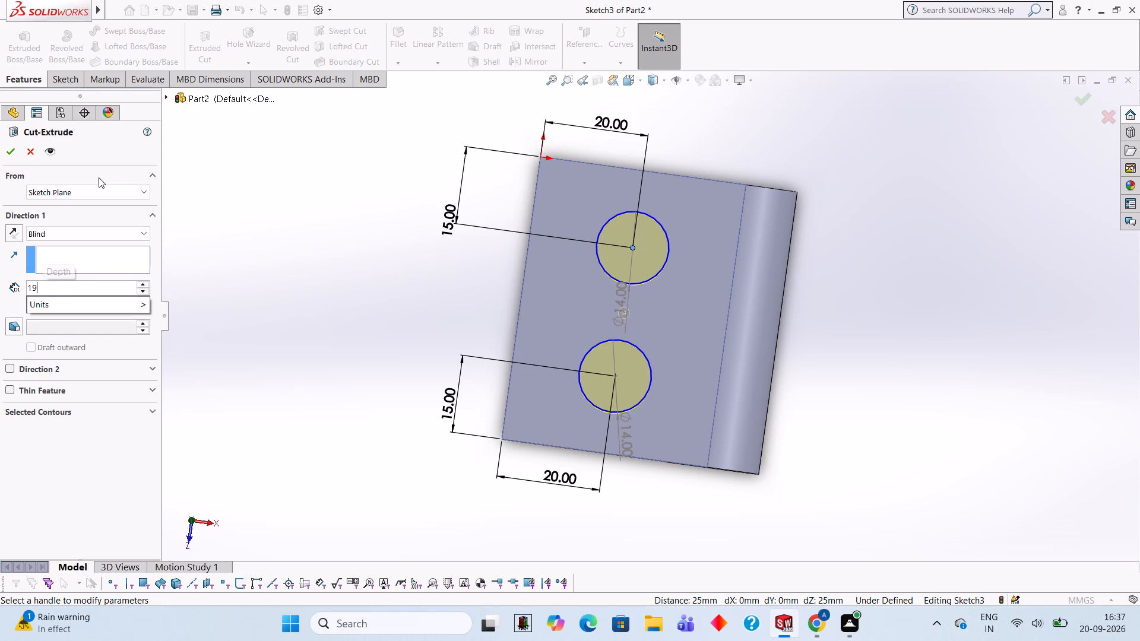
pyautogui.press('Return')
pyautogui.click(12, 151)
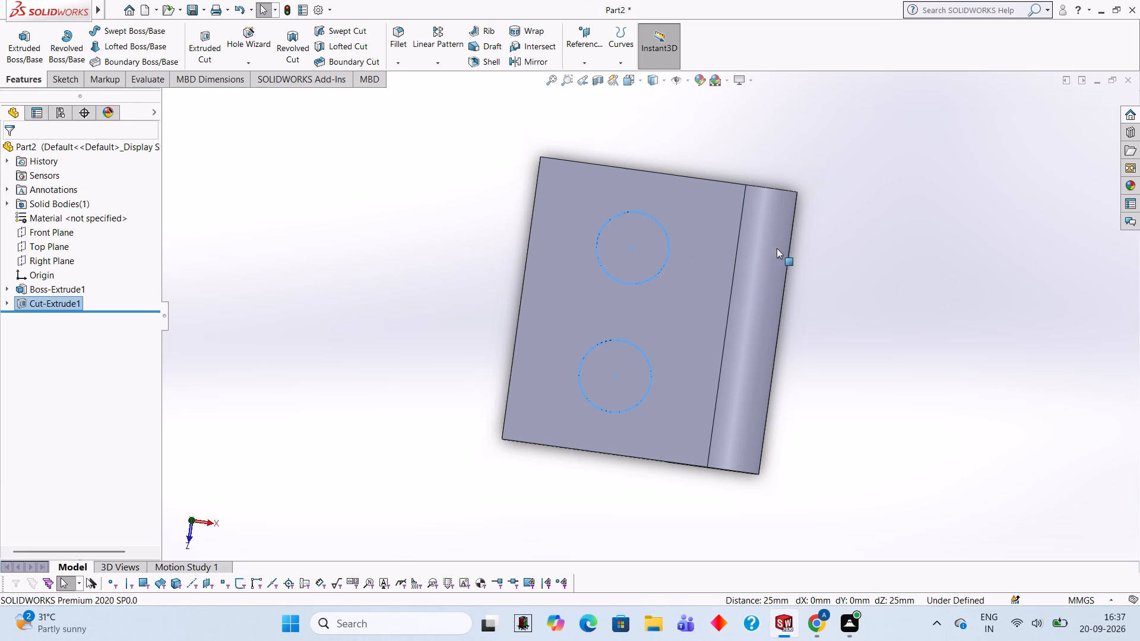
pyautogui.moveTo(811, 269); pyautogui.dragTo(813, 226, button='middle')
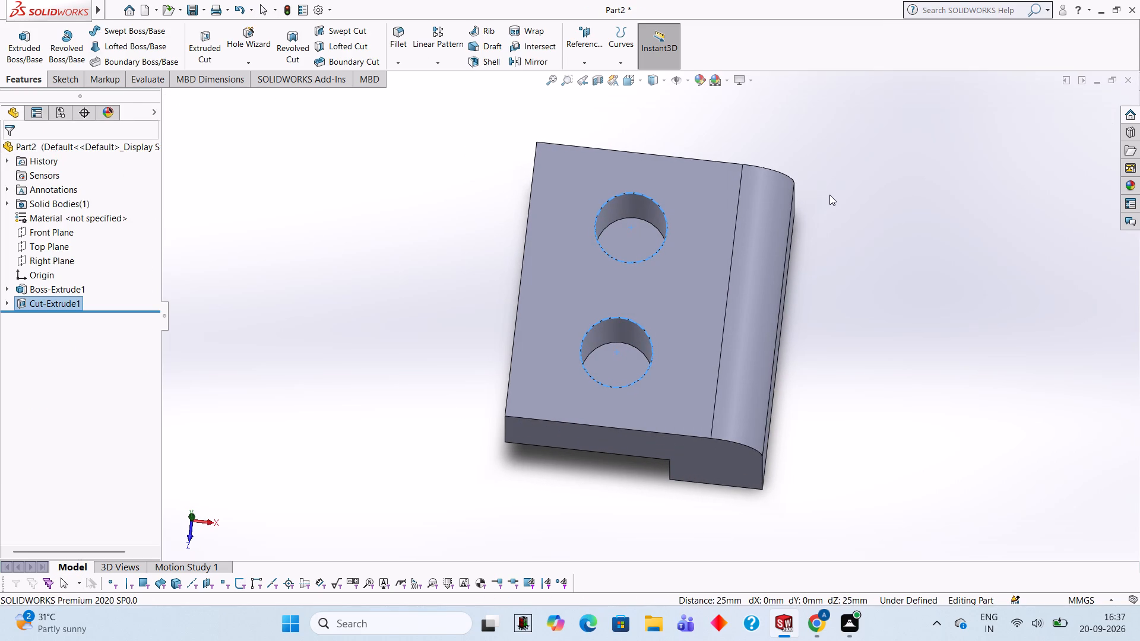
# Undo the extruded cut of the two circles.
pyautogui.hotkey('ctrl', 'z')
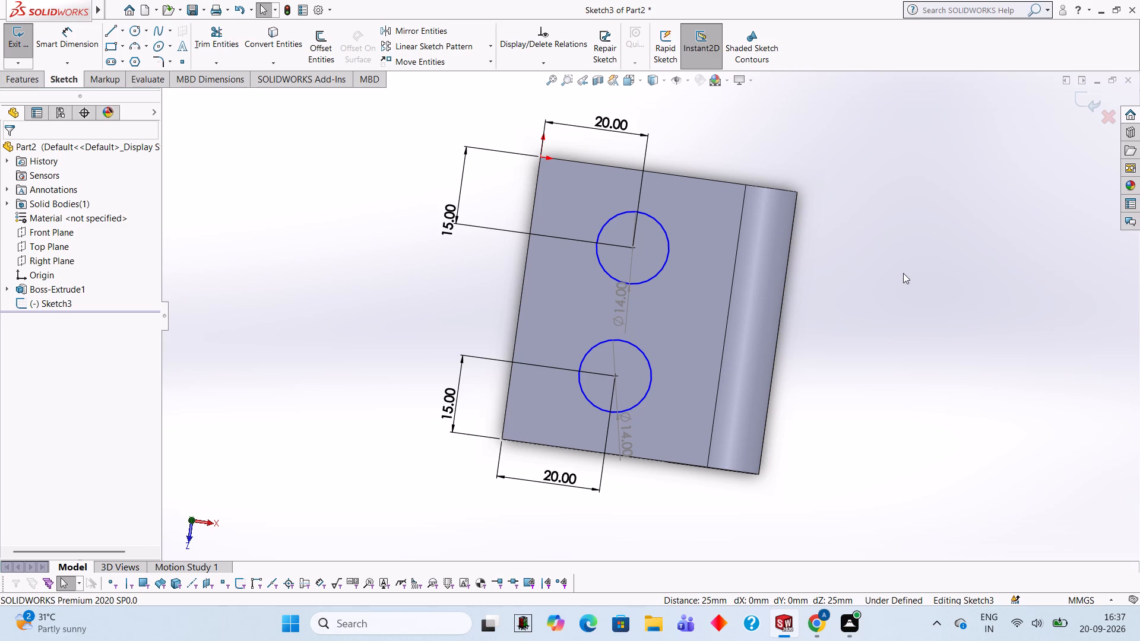
# Calculate 35 - 13 in Calculator and close it.
pyautogui.write('35-13')
pyautogui.press('Return')
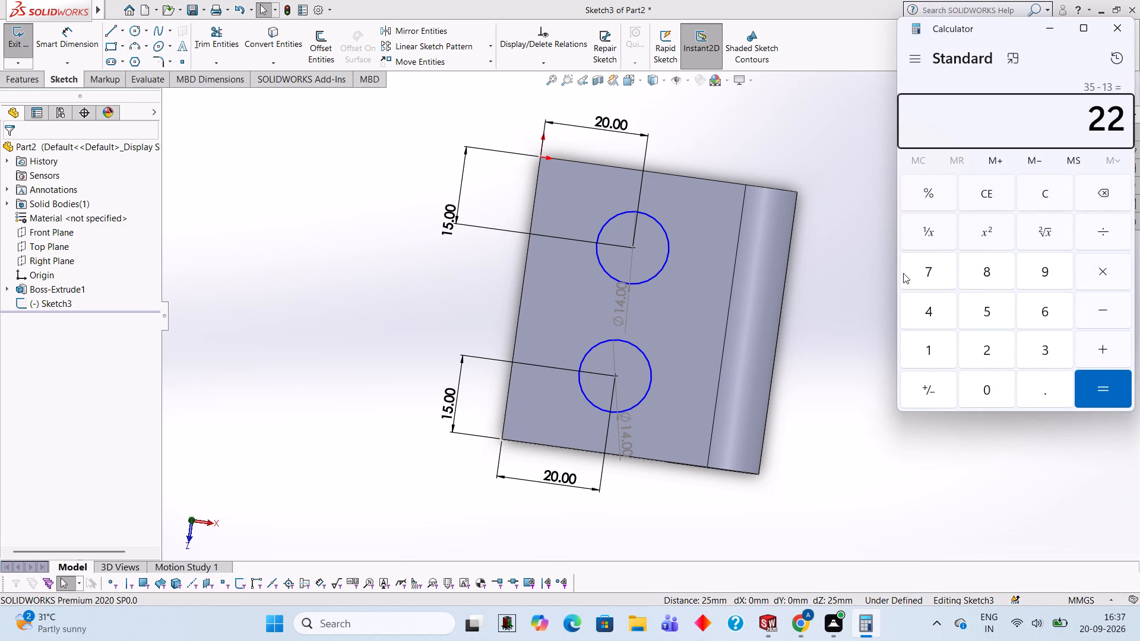
pyautogui.click(1131, 37)
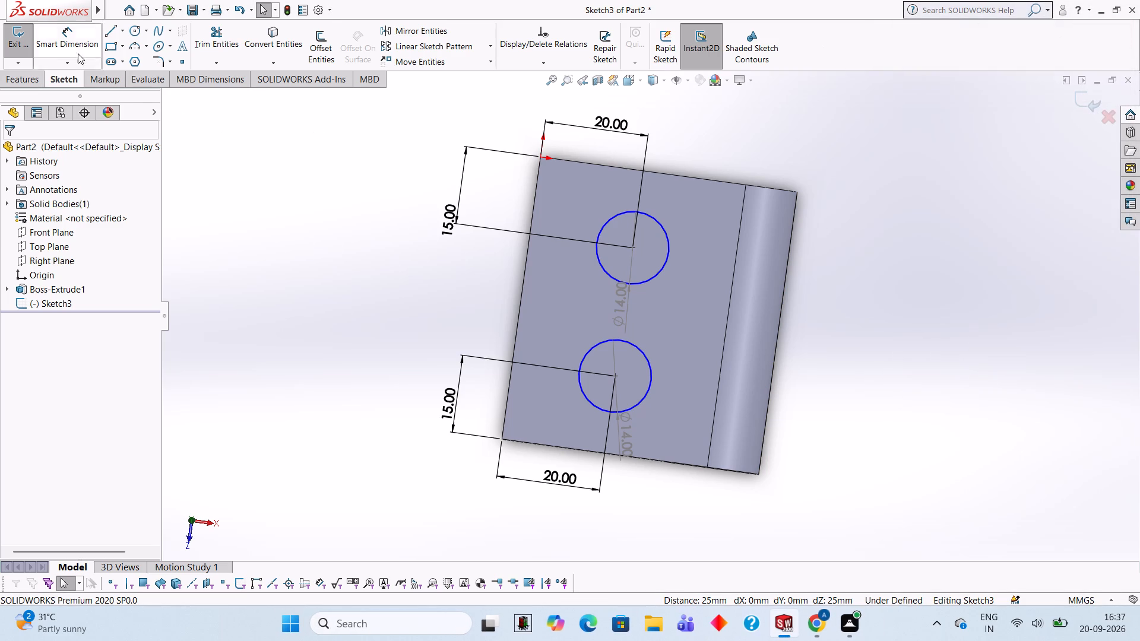
# Cut-extrude both 14 mm circles into the body as a blind cut with a depth of 22 mm.
pyautogui.click(19, 84)
pyautogui.click(205, 58)
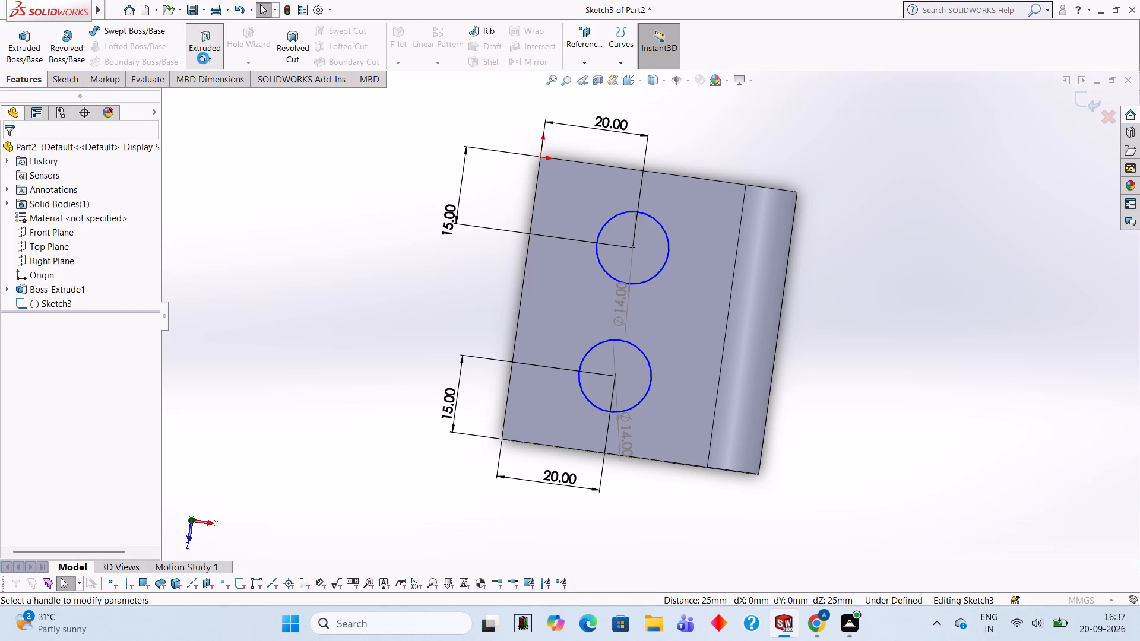
pyautogui.write('22')
pyautogui.press('Return')
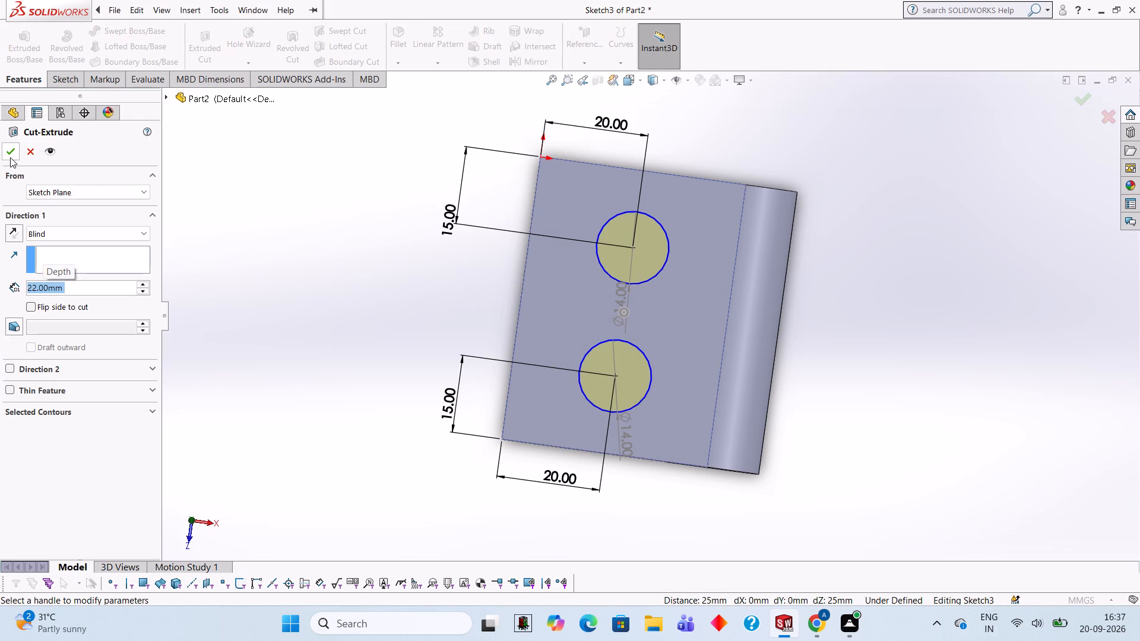
pyautogui.click(10, 157)
# Start a sketch on the flat outer side face of the upper arm, below the straight edge through the origin, and view it face-on.
pyautogui.moveTo(867, 328); pyautogui.dragTo(857, 302, button='middle')
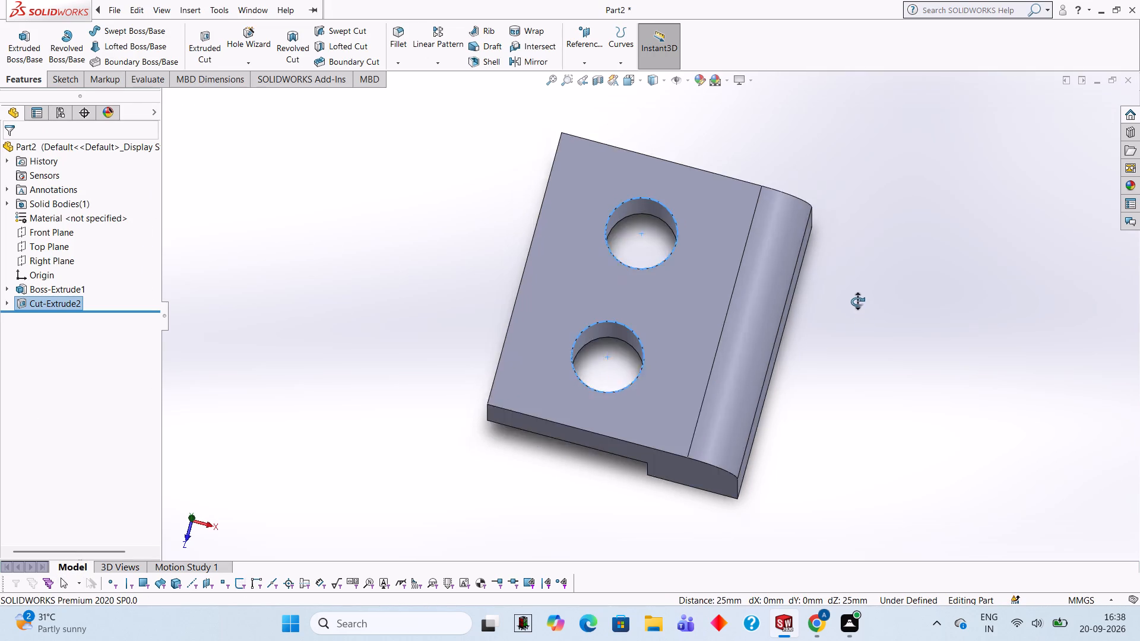
pyautogui.moveTo(857, 302); pyautogui.dragTo(865, 283, button='middle')
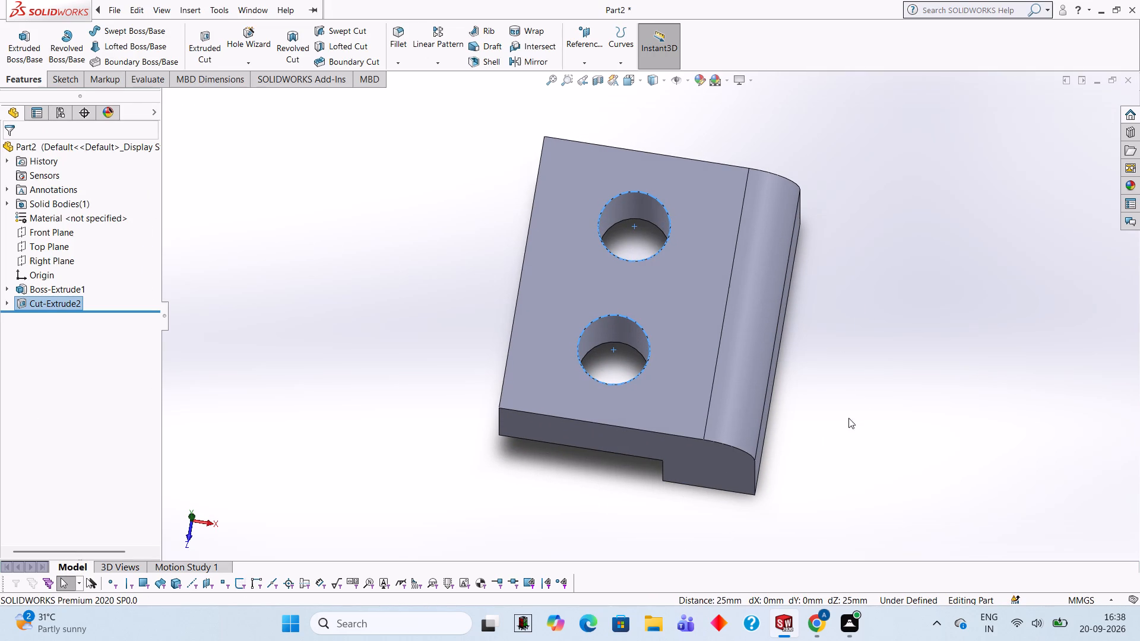
pyautogui.moveTo(864, 442); pyautogui.dragTo(886, 447, button='middle')
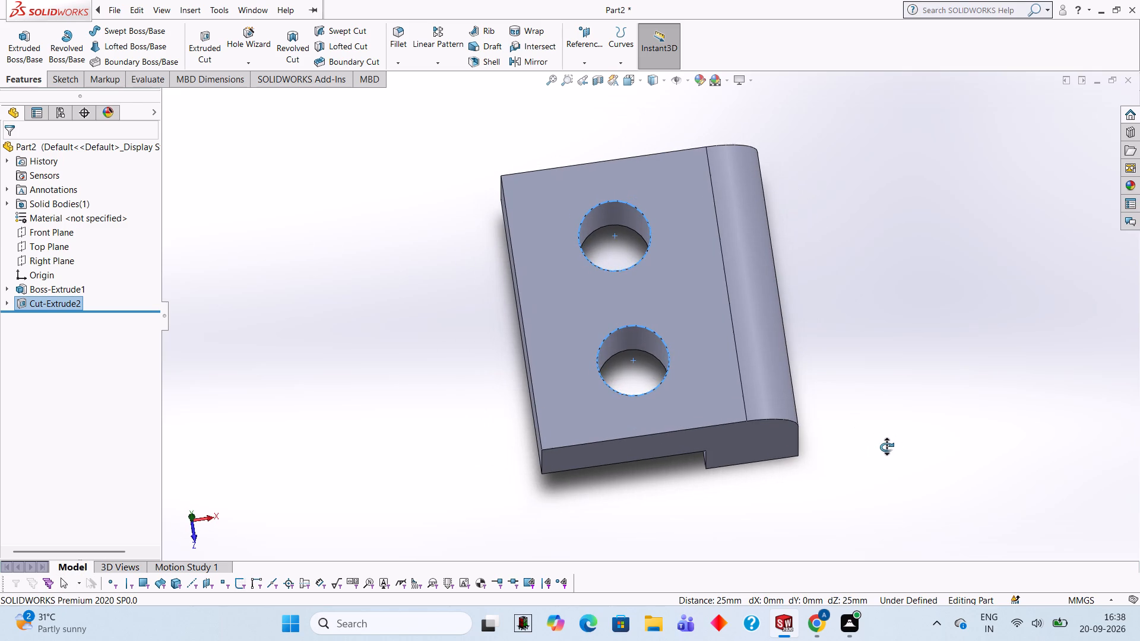
pyautogui.moveTo(886, 447); pyautogui.dragTo(894, 353, button='middle')
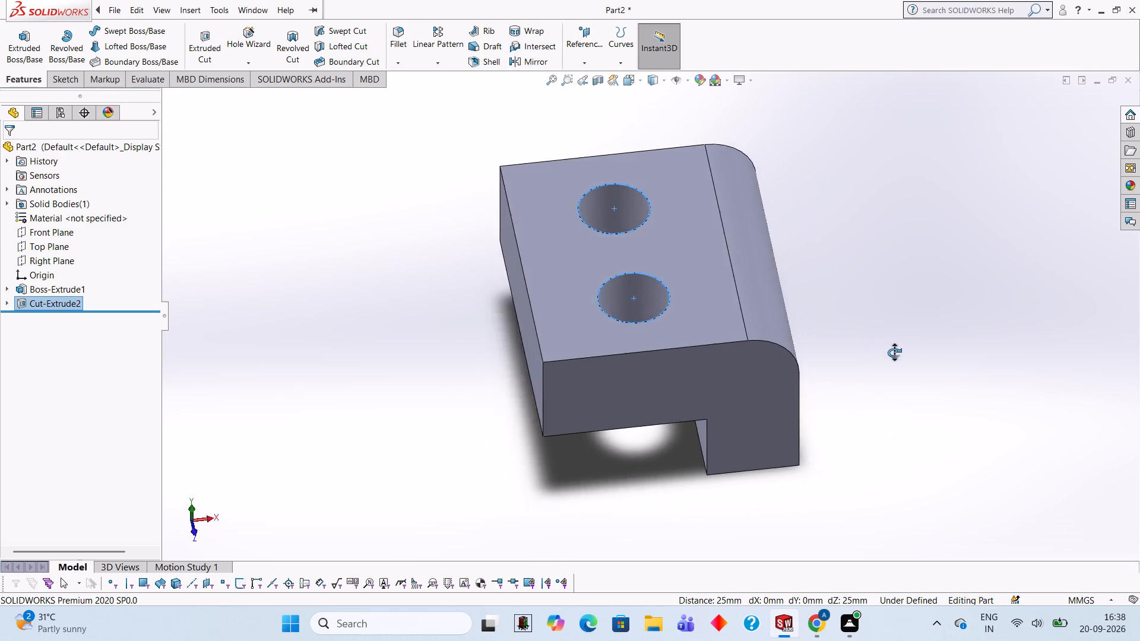
pyautogui.moveTo(894, 353); pyautogui.dragTo(986, 335, button='middle')
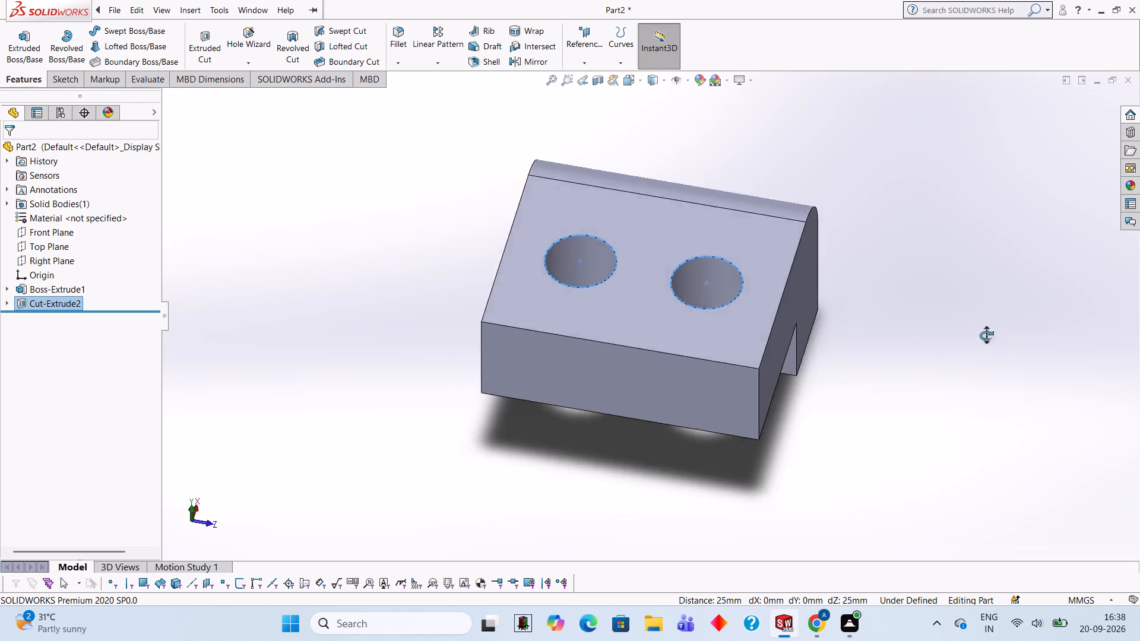
pyautogui.moveTo(986, 335); pyautogui.dragTo(927, 309, button='middle')
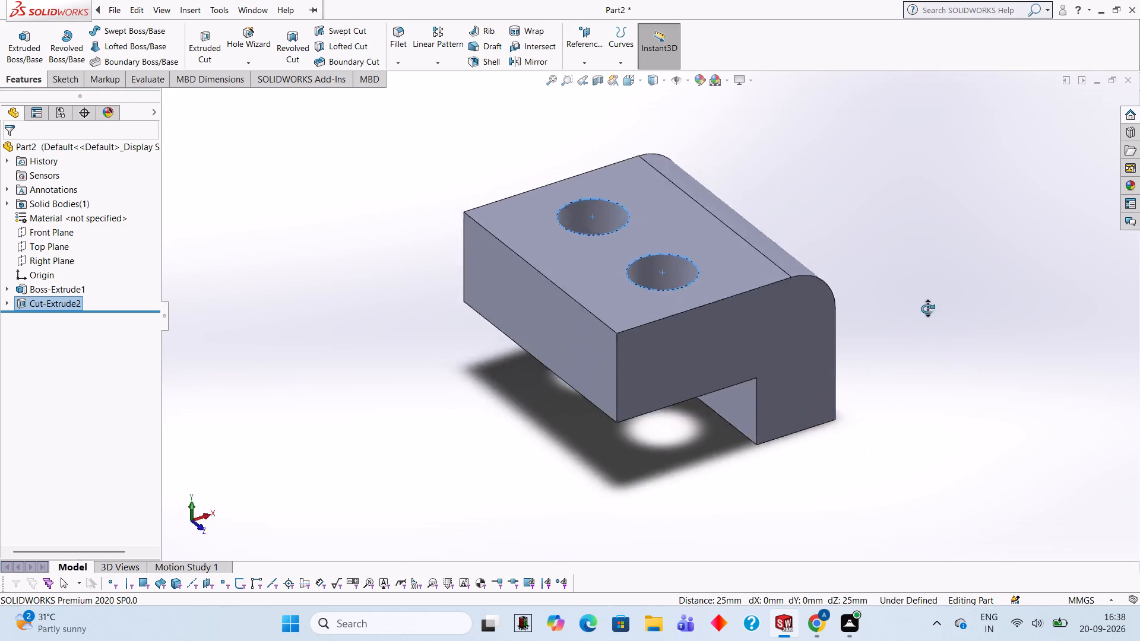
pyautogui.moveTo(927, 309); pyautogui.dragTo(983, 240, button='middle')
pyautogui.click(723, 275)
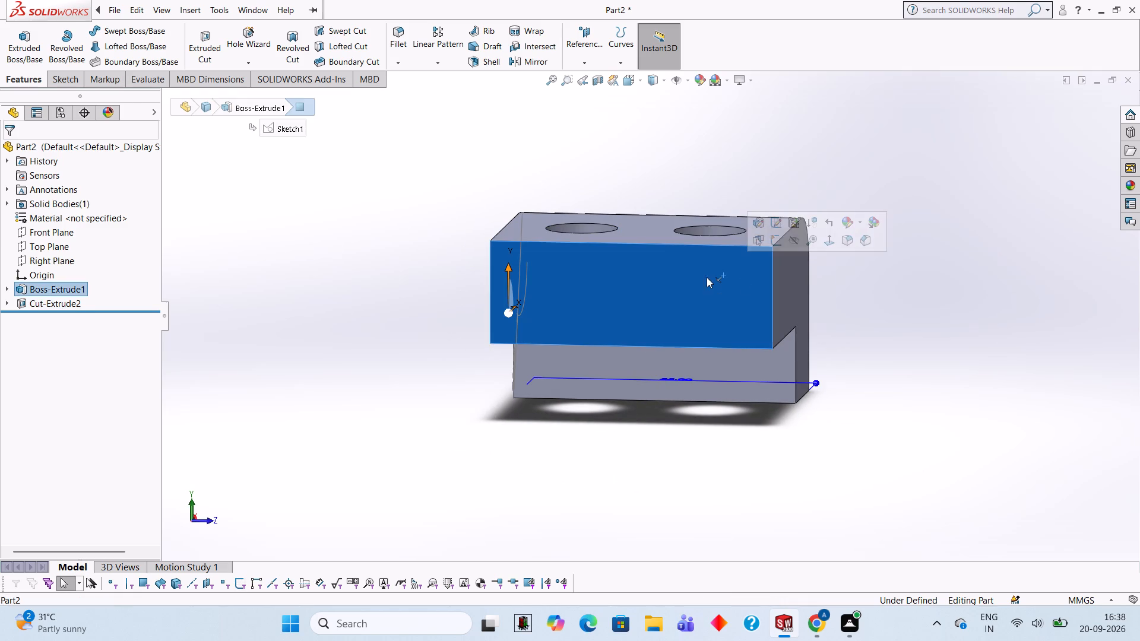
pyautogui.click(777, 243)
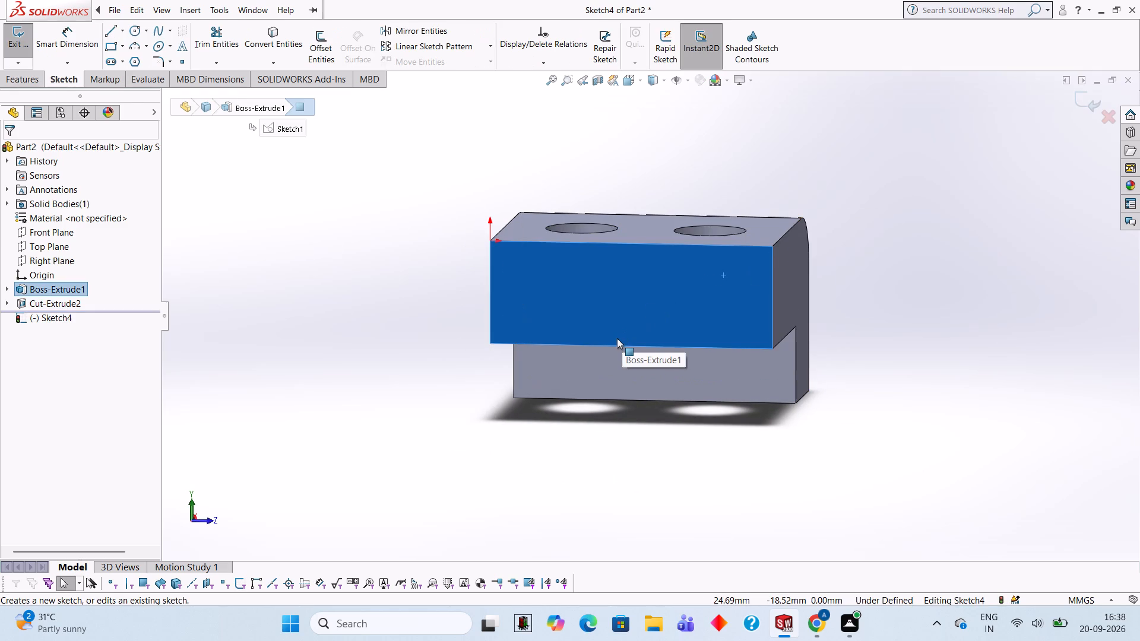
pyautogui.hotkey('ctrl', '8')
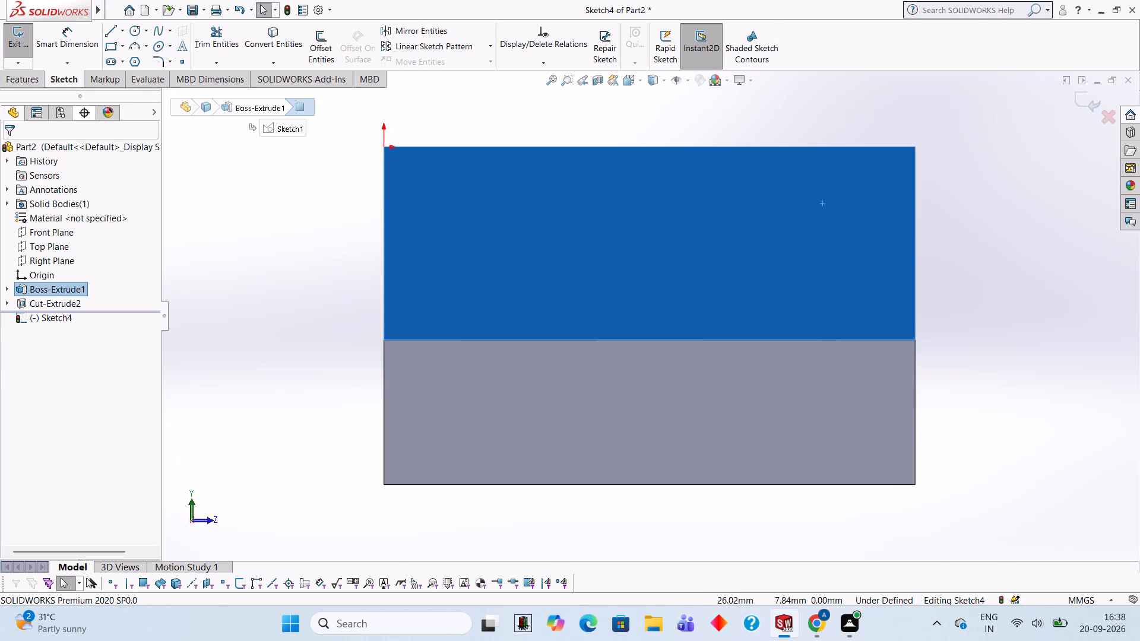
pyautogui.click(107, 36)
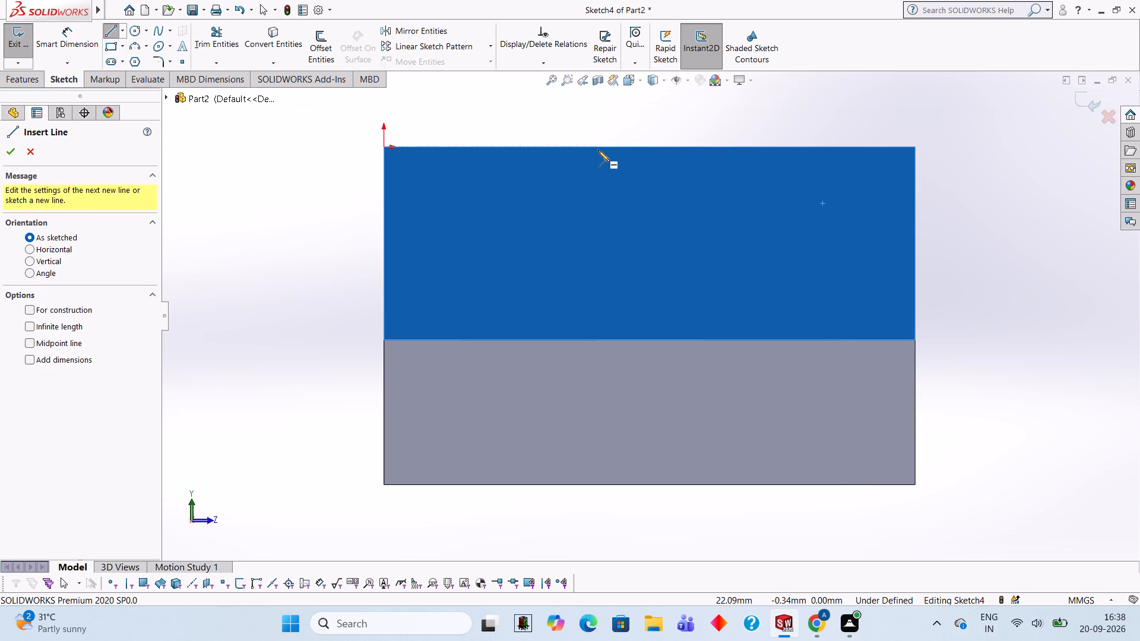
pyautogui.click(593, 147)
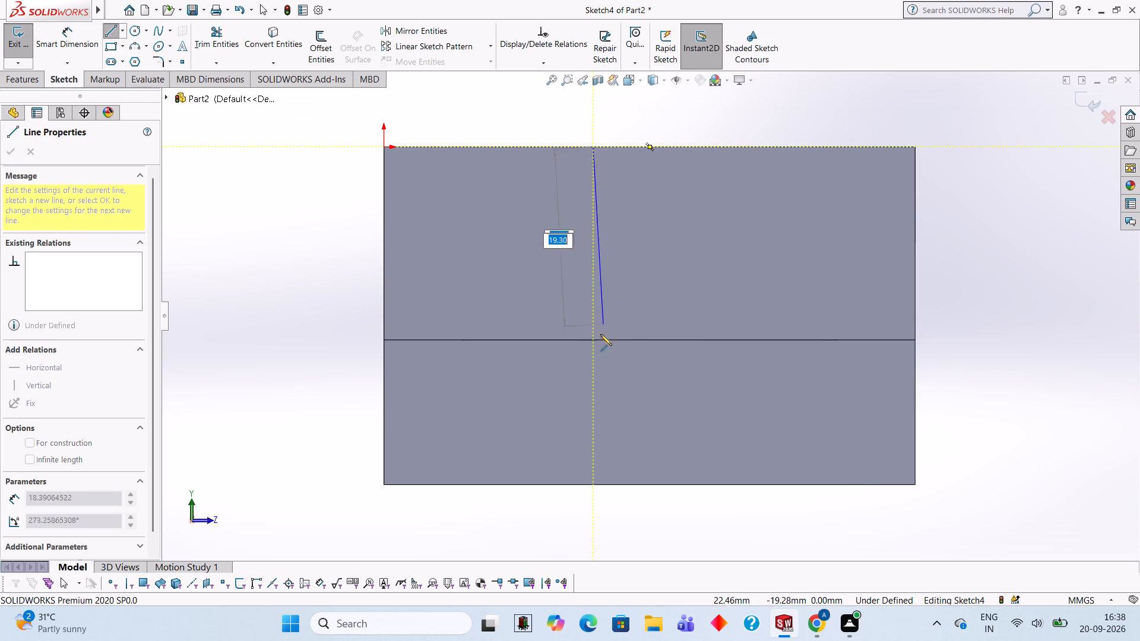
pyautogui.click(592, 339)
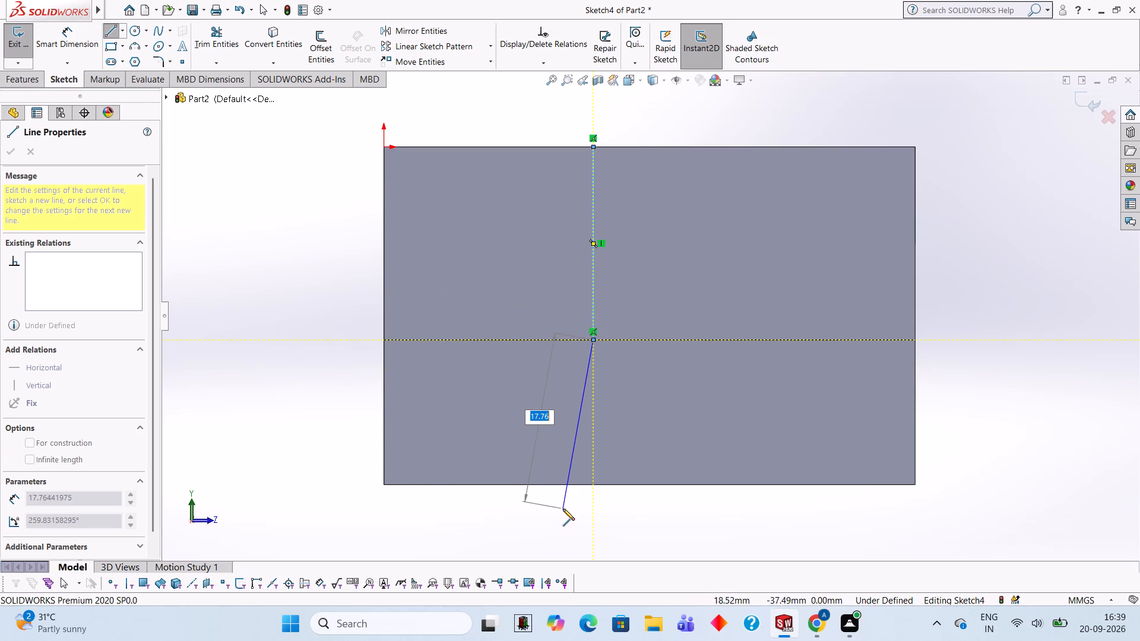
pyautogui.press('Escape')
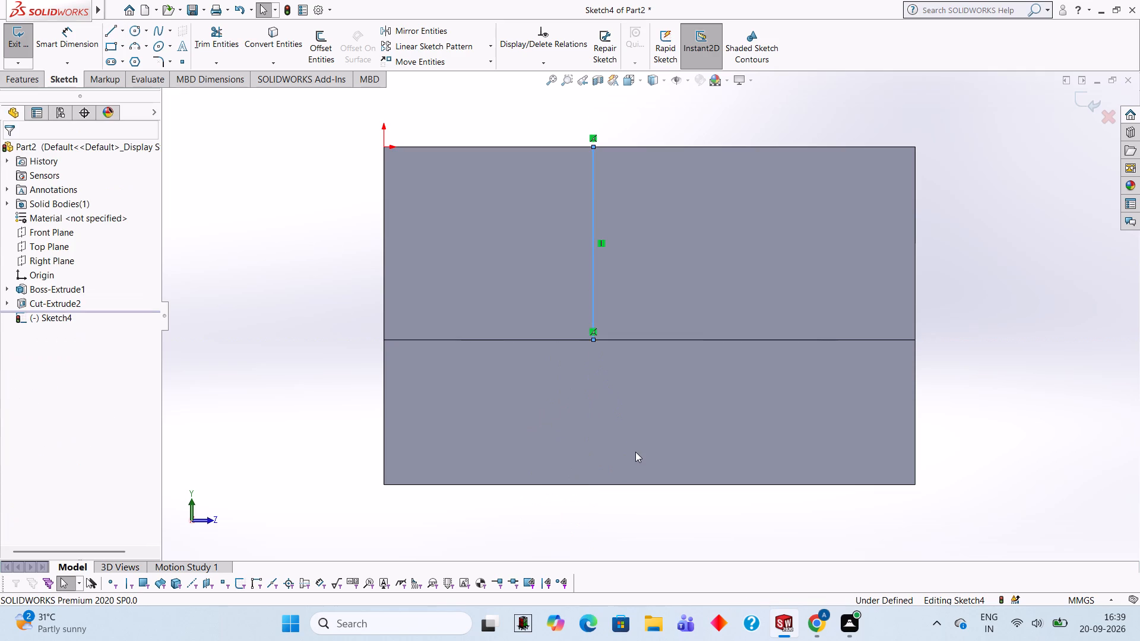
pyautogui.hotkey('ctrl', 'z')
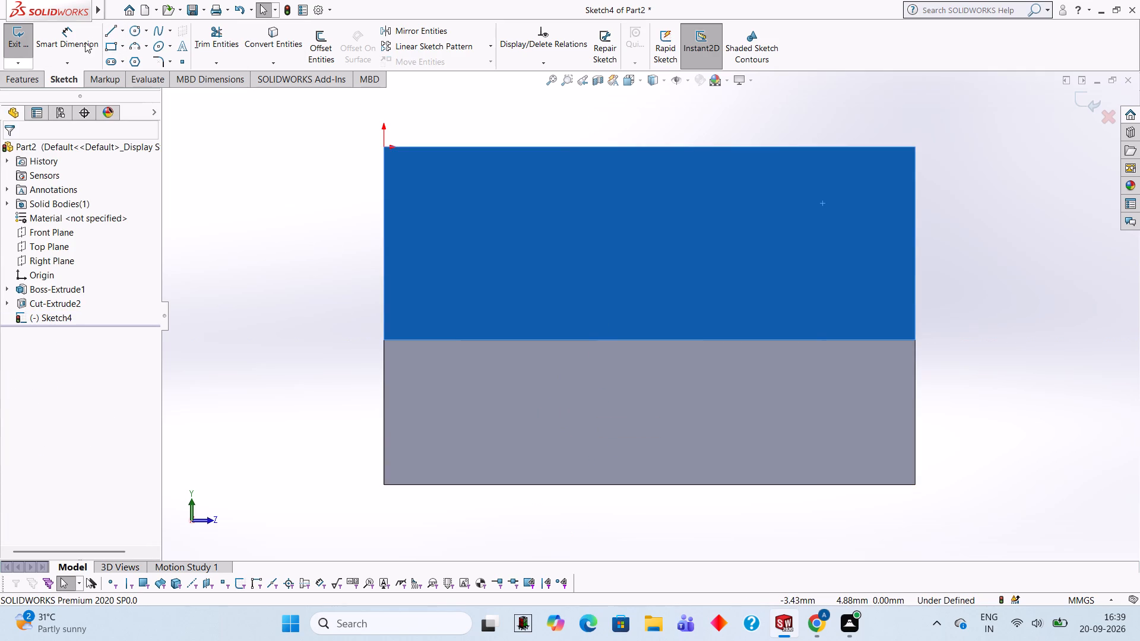
# Sketch a closed rectangle with lines between the face's upper and lower edges, about 18 mm wide, 20 mm high and about 21 mm from the origin's edge.
pyautogui.click(104, 36)
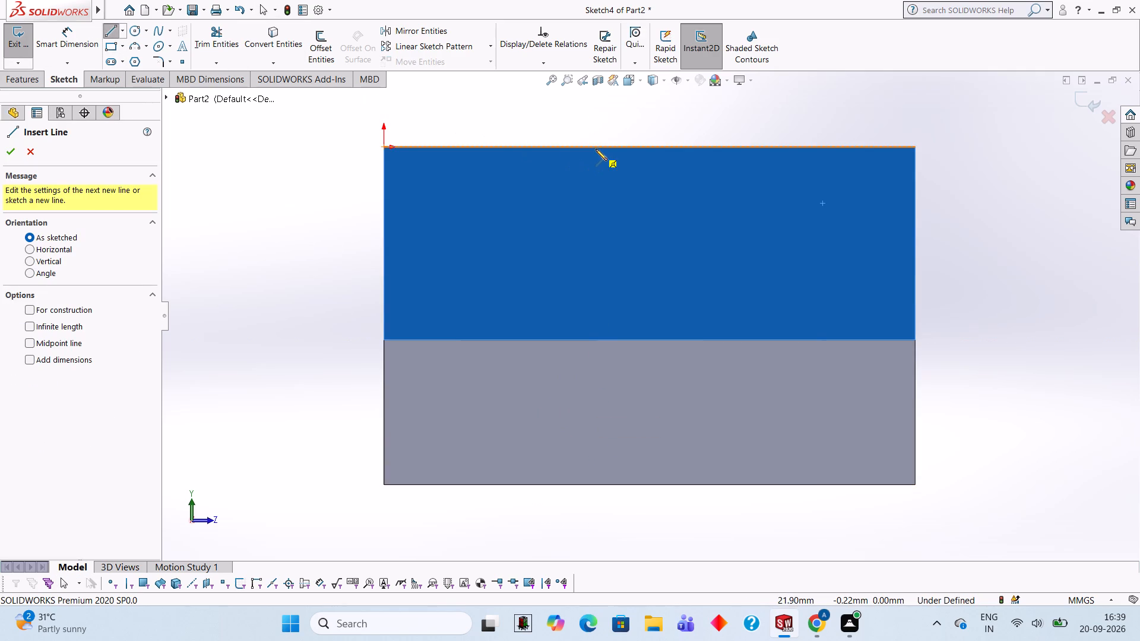
pyautogui.click(591, 147)
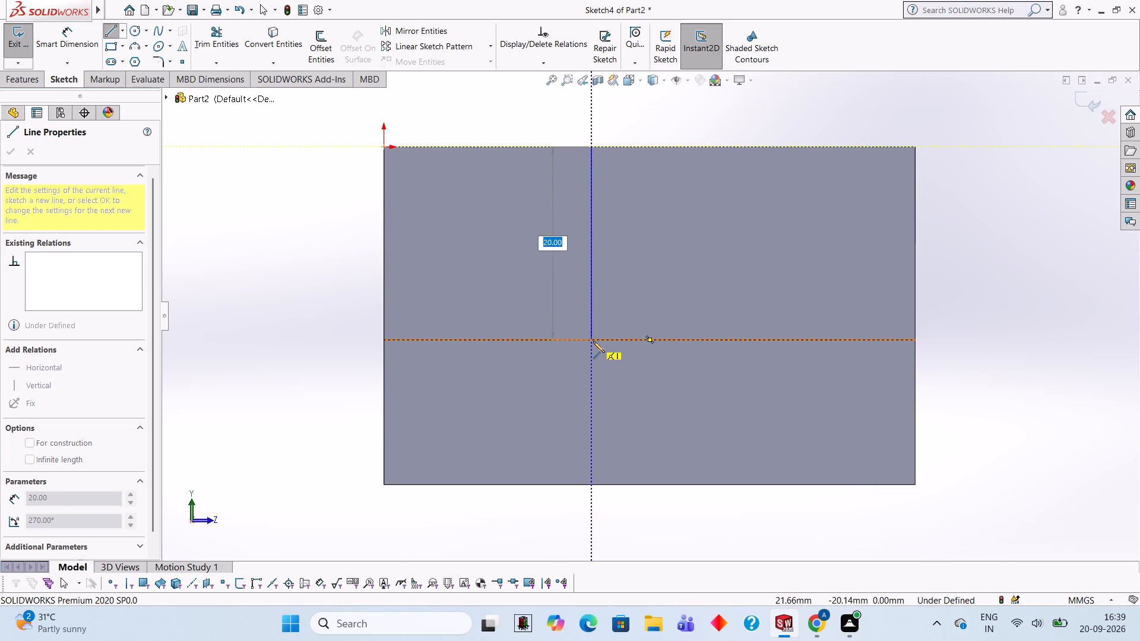
pyautogui.click(593, 341)
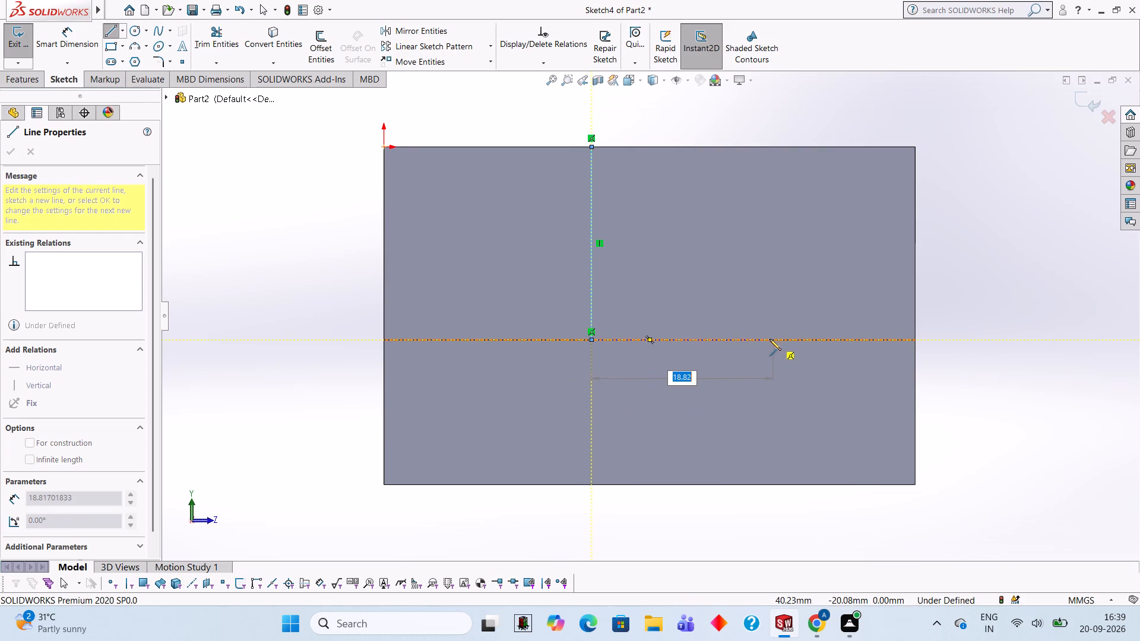
pyautogui.click(768, 338)
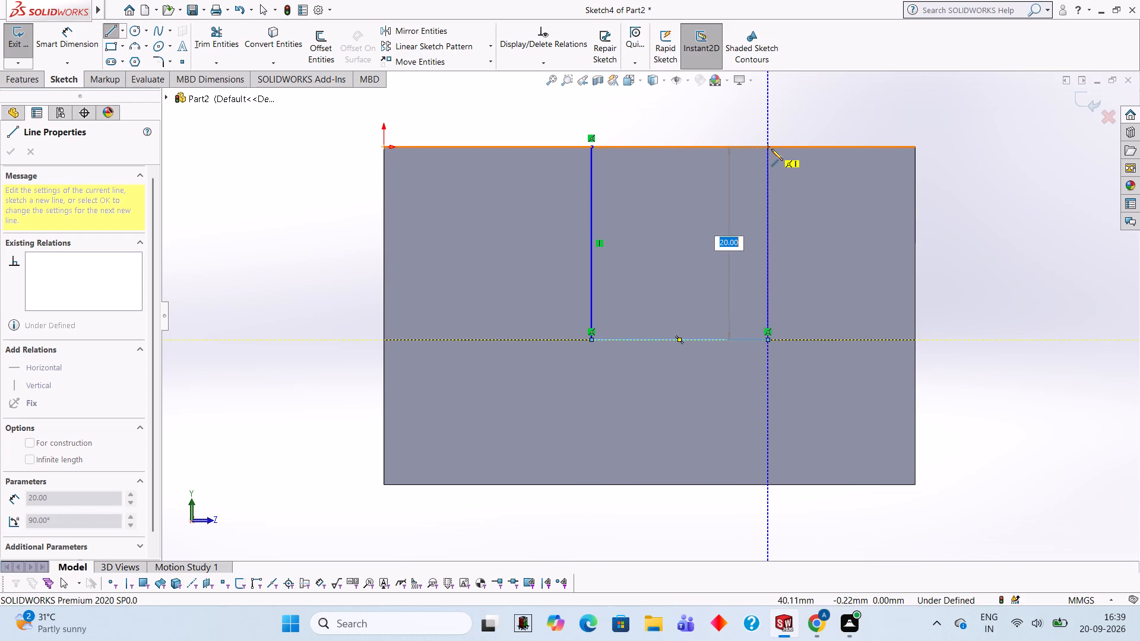
pyautogui.click(771, 149)
pyautogui.click(588, 147)
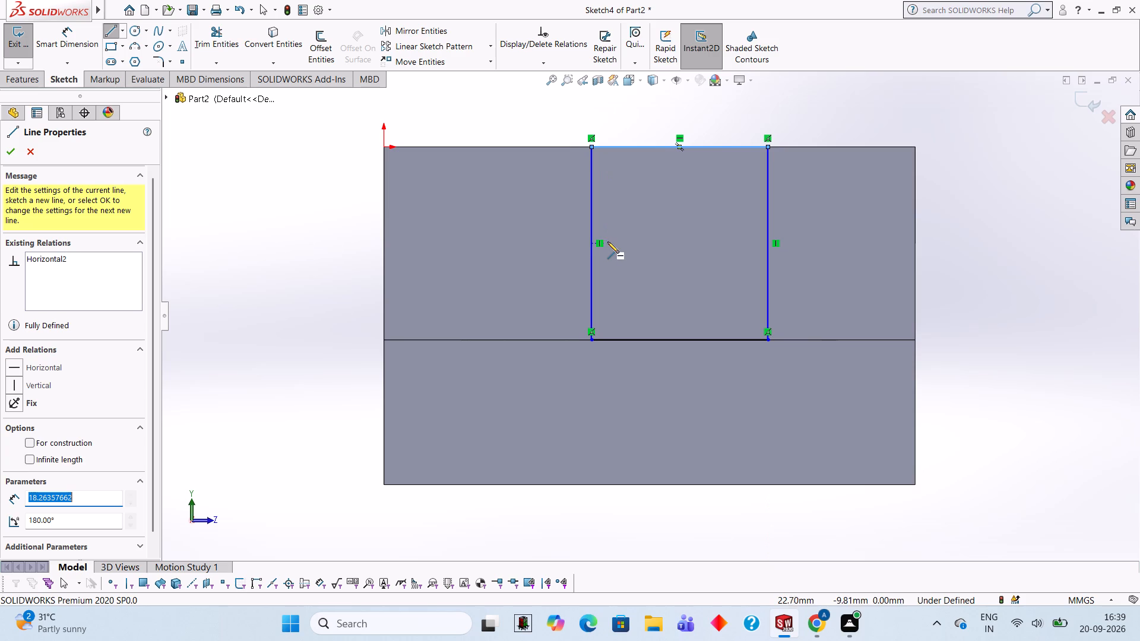
pyautogui.press('Escape')
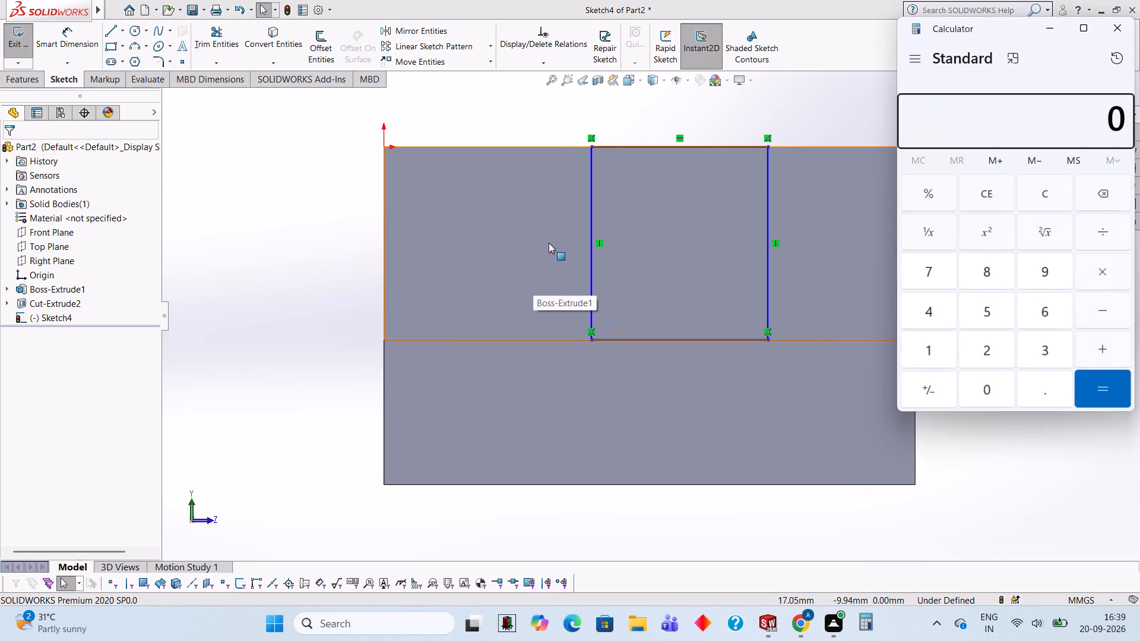
# Calculate 175 - 135 in Calculator and close it.
pyautogui.press('1')
pyautogui.write('75-')
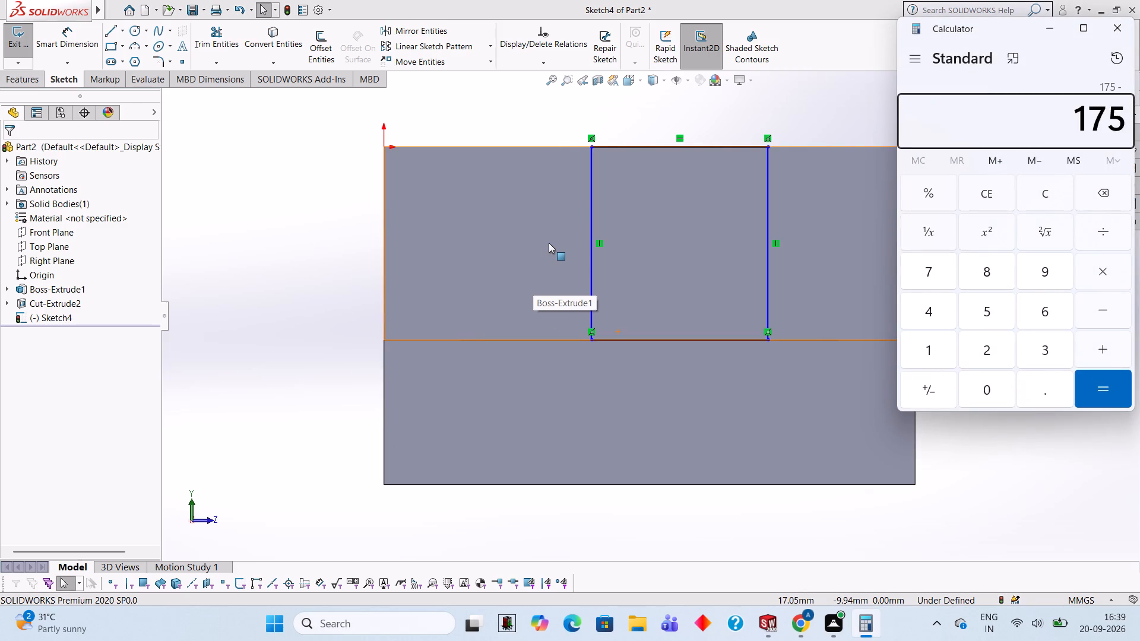
pyautogui.write('135')
pyautogui.press('Return')
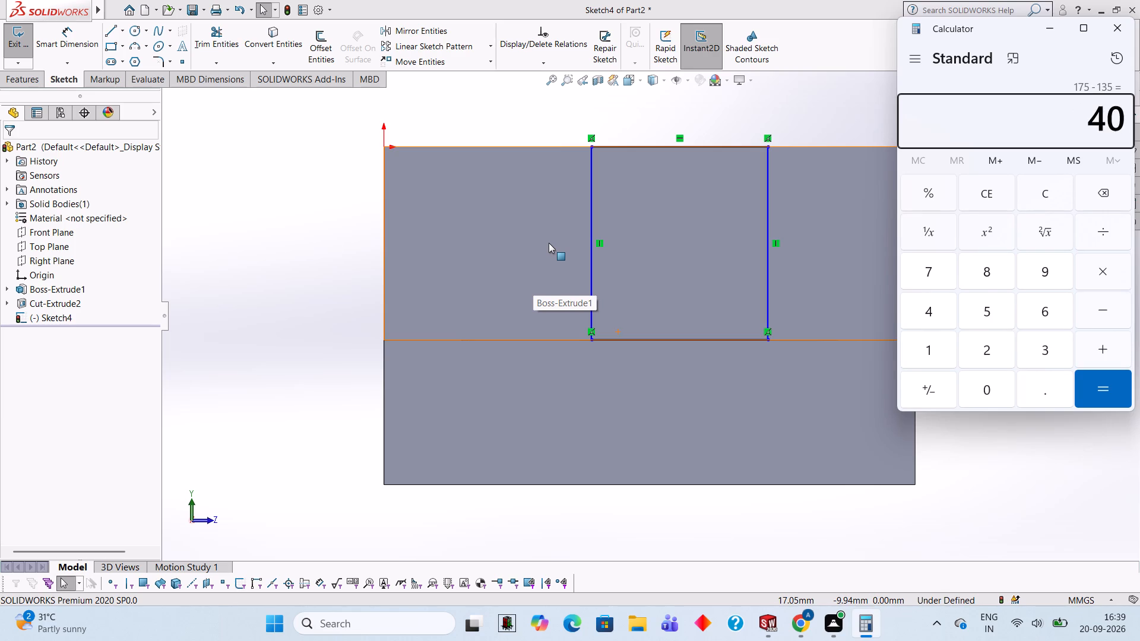
pyautogui.click(1126, 24)
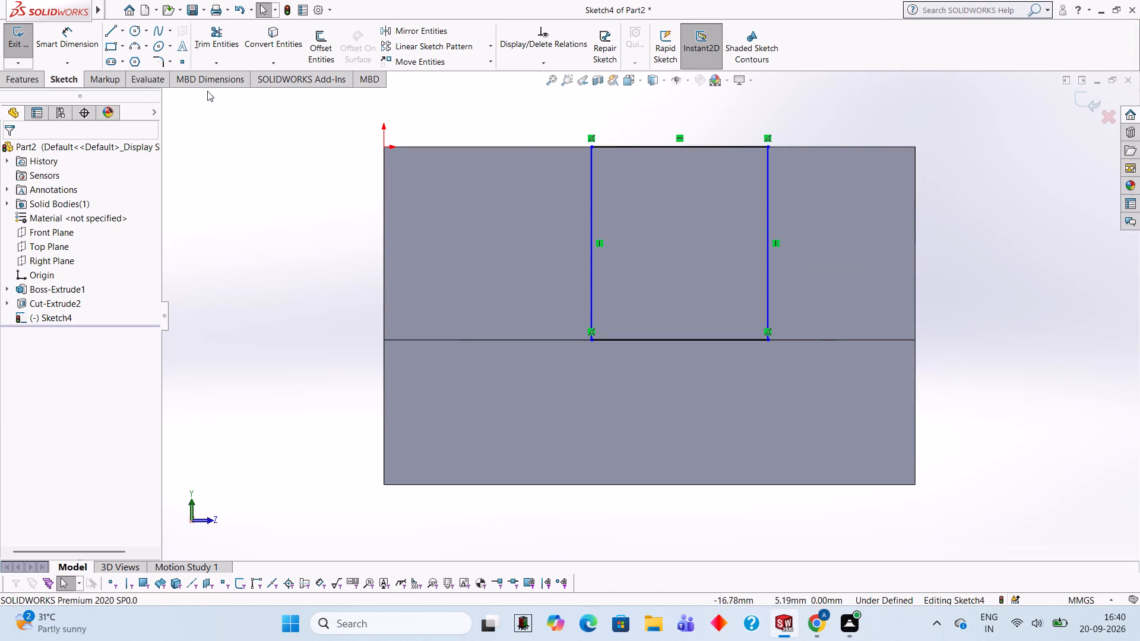
# Dimension the rectangle's vertical line nearer the origin 25 mm from the face's vertical edge through the origin.
pyautogui.click(97, 32)
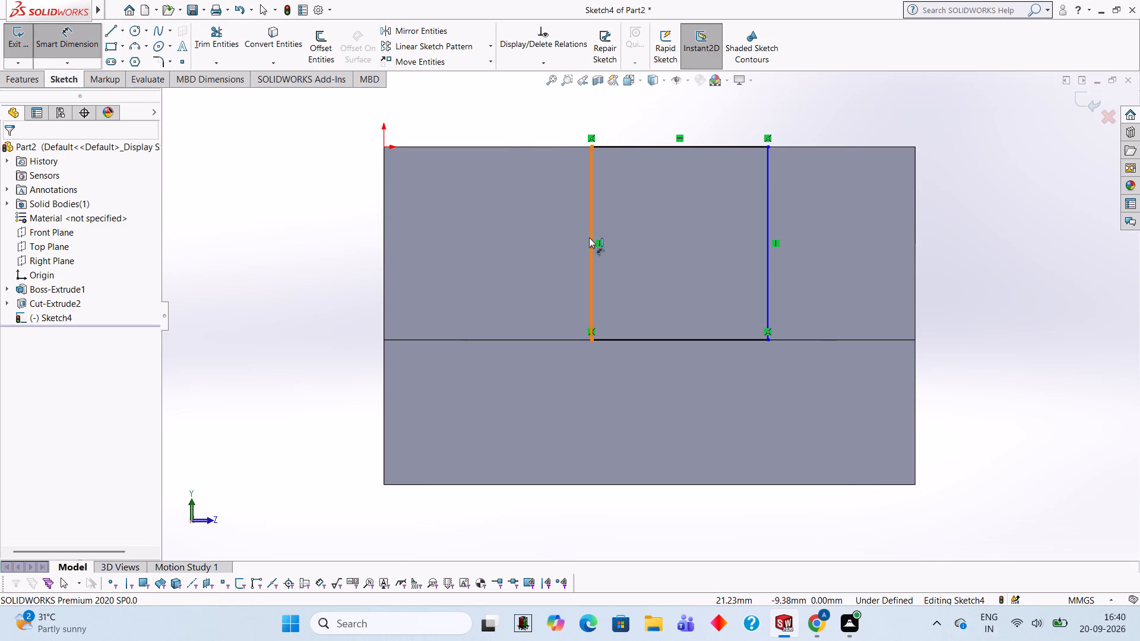
pyautogui.click(589, 237)
pyautogui.click(385, 215)
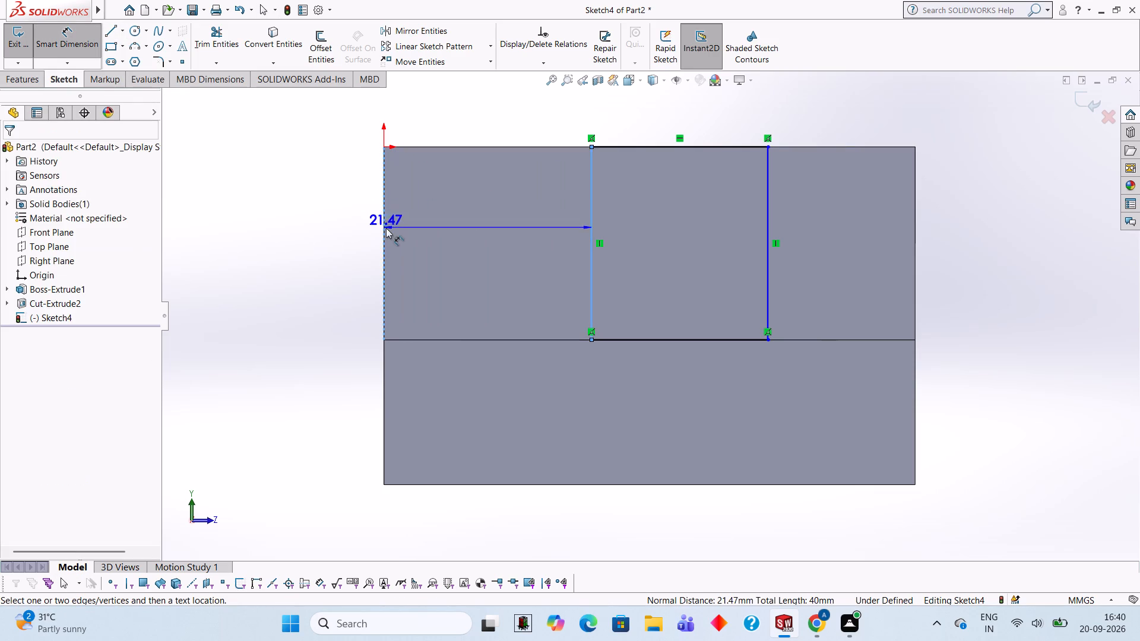
pyautogui.click(442, 112)
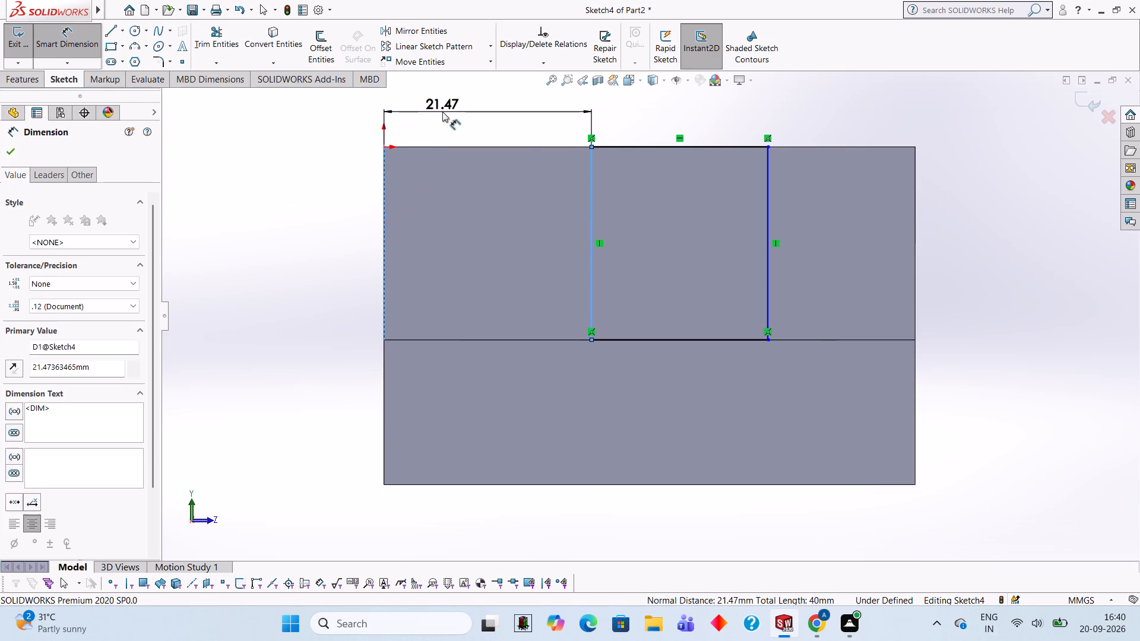
pyautogui.write('25')
pyautogui.press('Return')
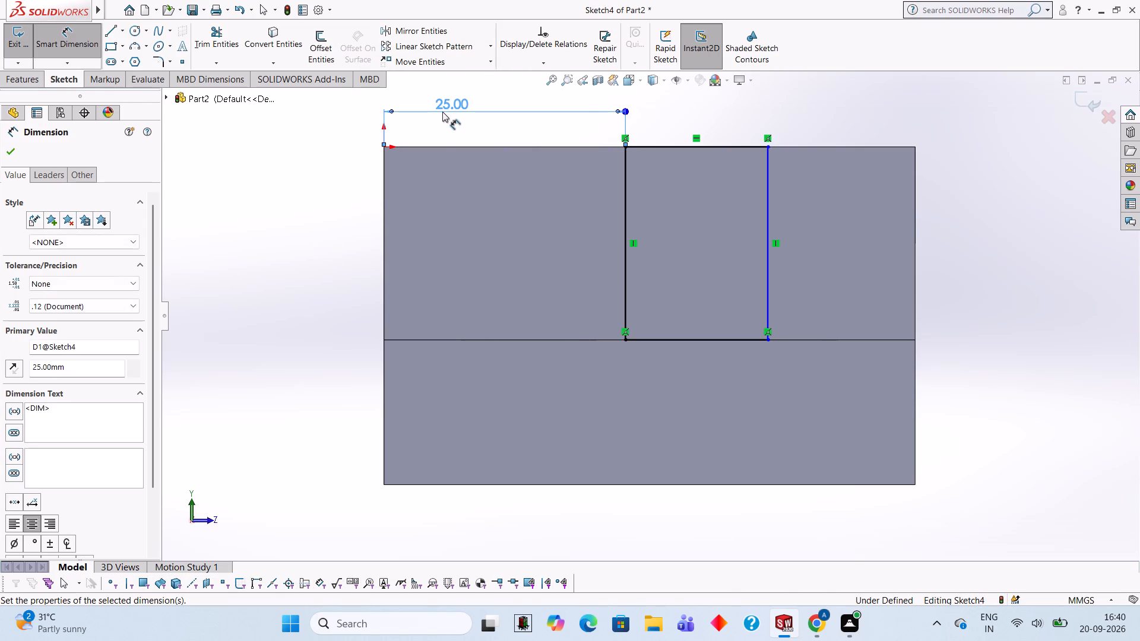
# Dimension the rectangle's other vertical line 25 mm from the face's vertical edge opposite the origin.
pyautogui.click(768, 230)
pyautogui.click(916, 235)
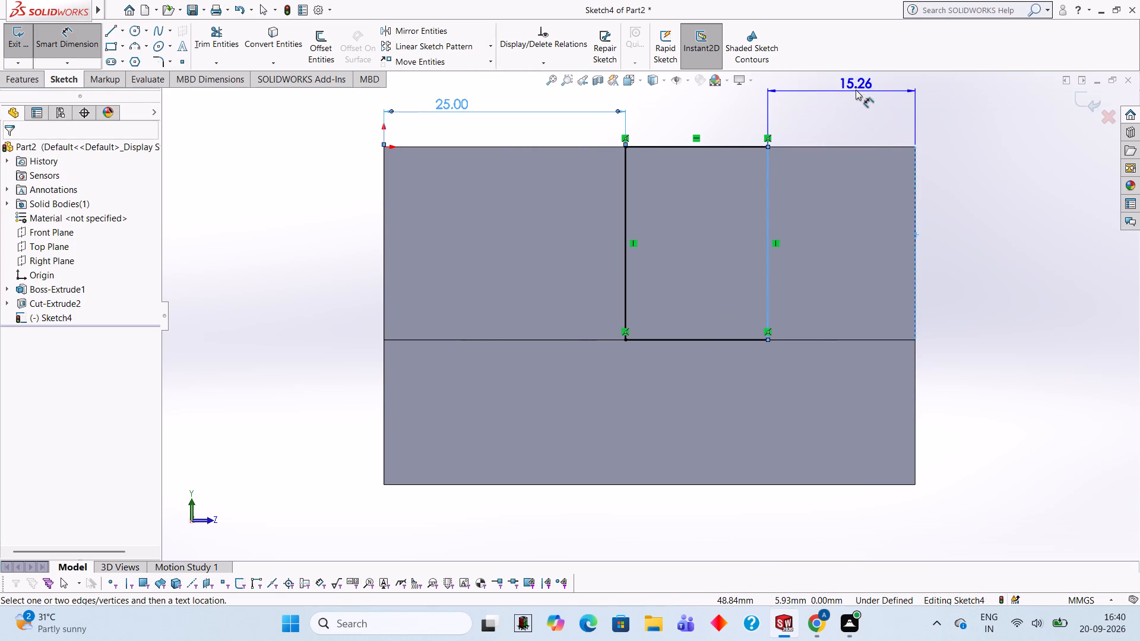
pyautogui.click(856, 90)
pyautogui.write('25')
pyautogui.press('Return')
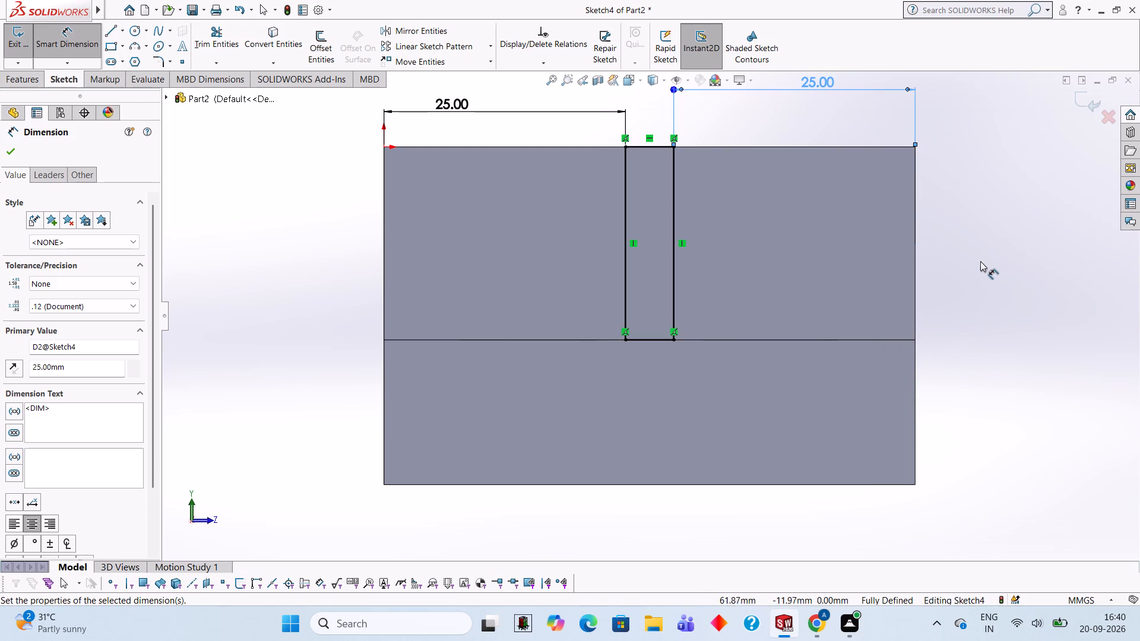
# Delete the 25 mm dimension between the rectangle's vertical line and the face's vertical edge opposite the origin.
pyautogui.middleClick(1029, 225)
pyautogui.scroll(-1, 1030, 226)
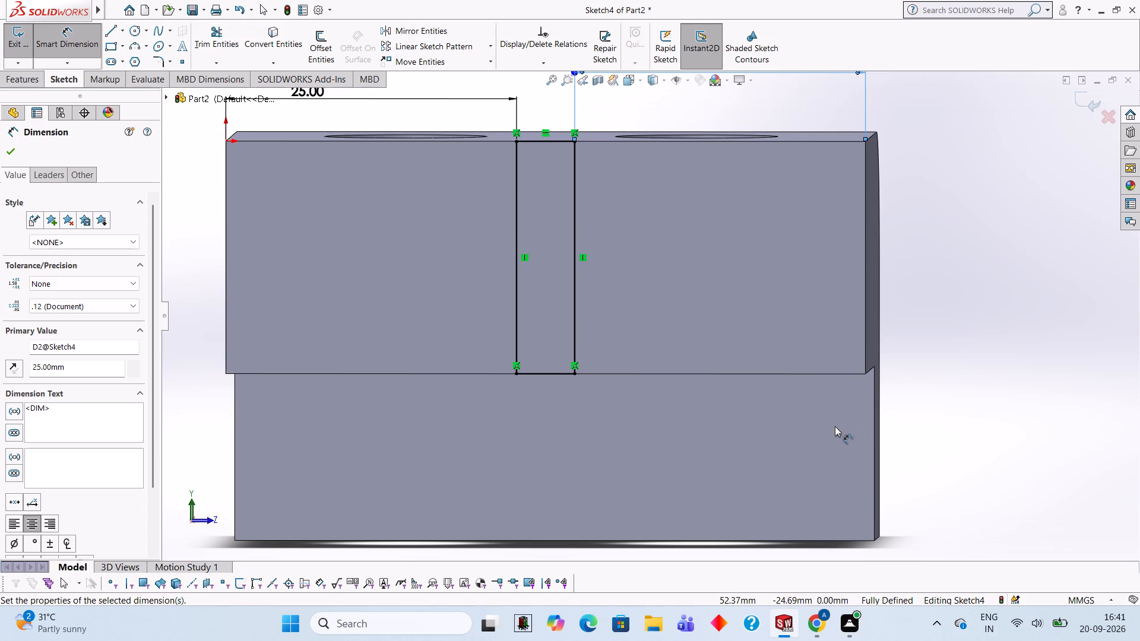
pyautogui.scroll(2, 853, 379)
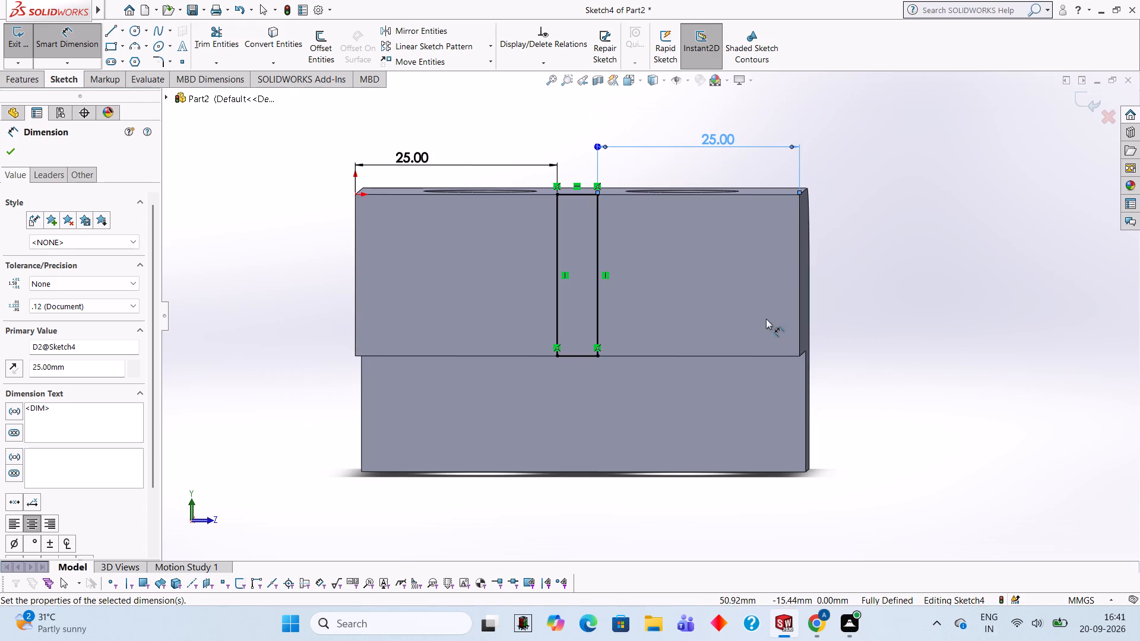
pyautogui.rightClick(731, 147)
pyautogui.click(1004, 109)
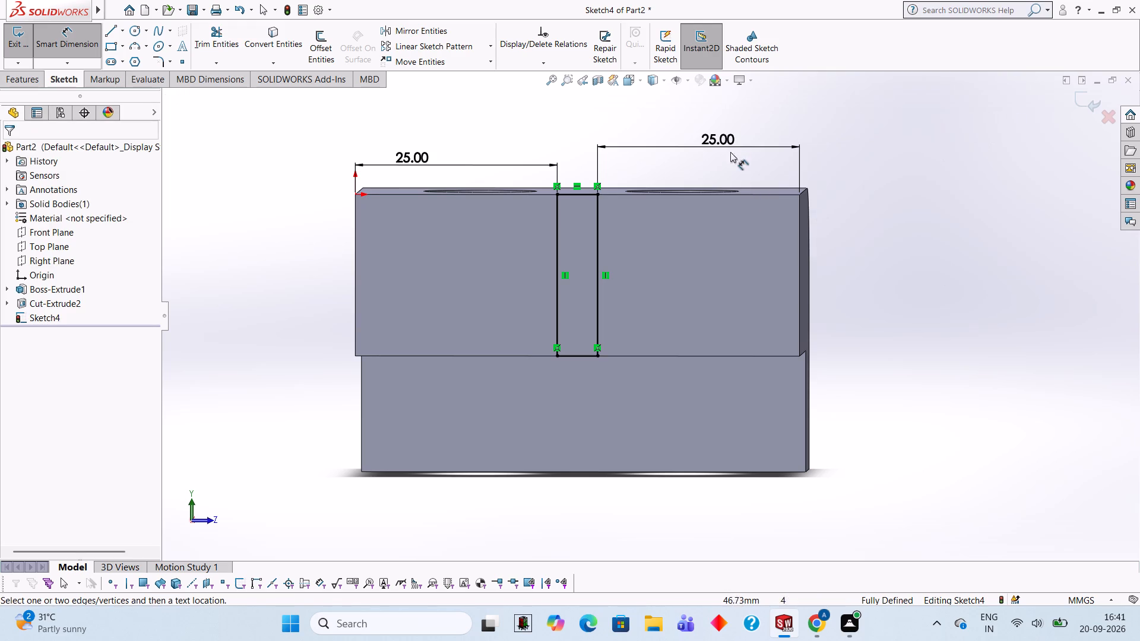
pyautogui.rightClick(723, 141)
pyautogui.click(983, 162)
pyautogui.rightClick(718, 137)
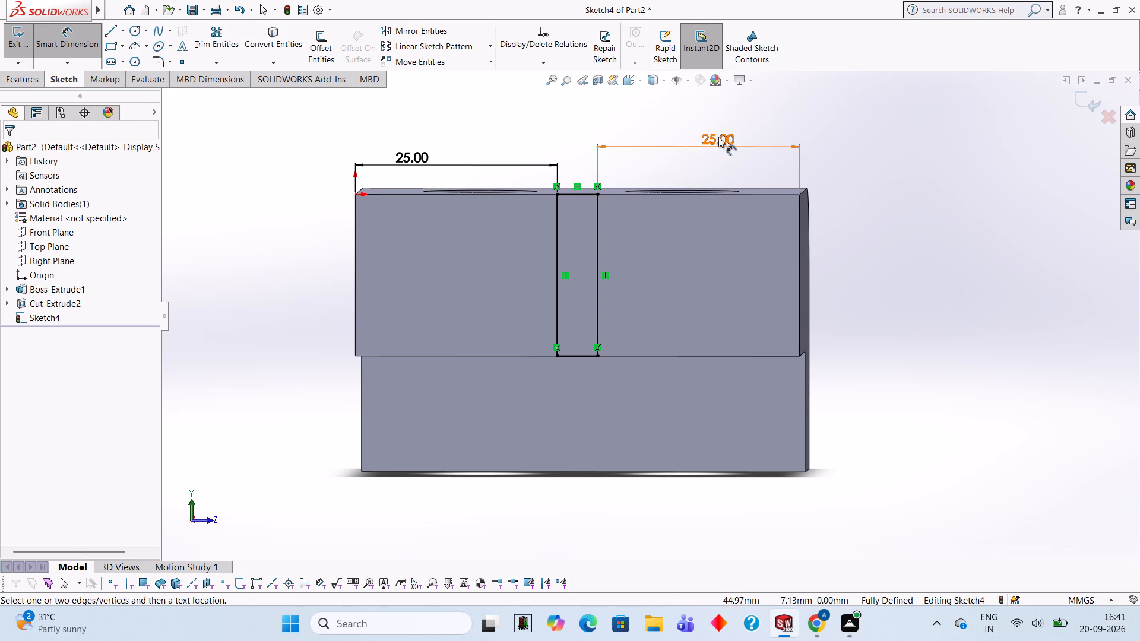
pyautogui.click(992, 171)
pyautogui.click(861, 151)
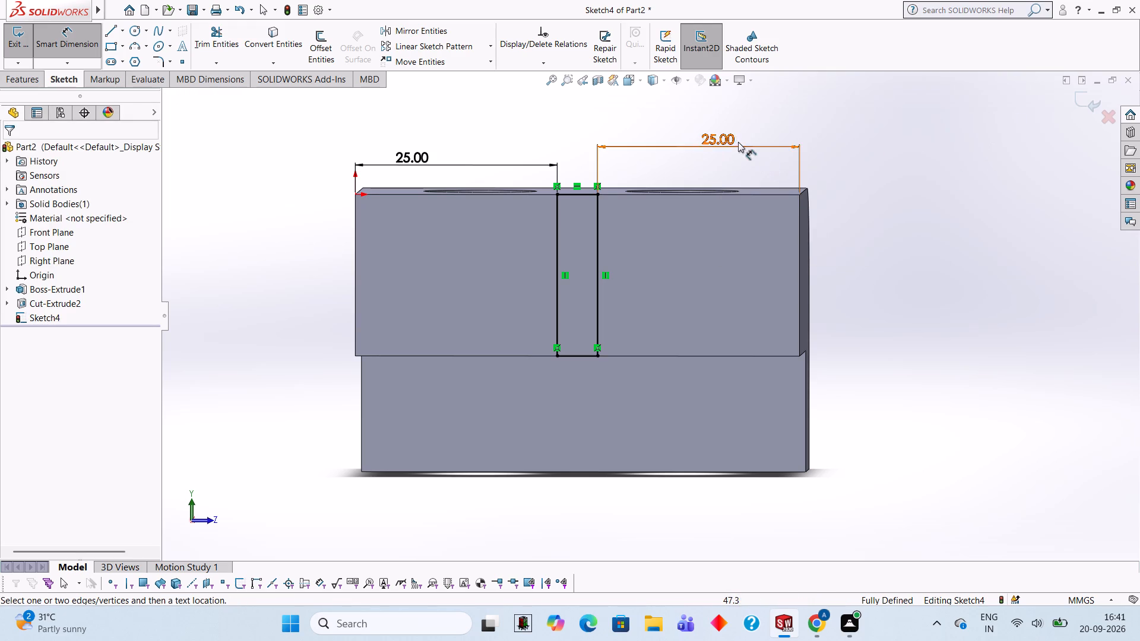
pyautogui.rightClick(738, 142)
pyautogui.click(989, 168)
pyautogui.press('Escape')
pyautogui.rightClick(697, 142)
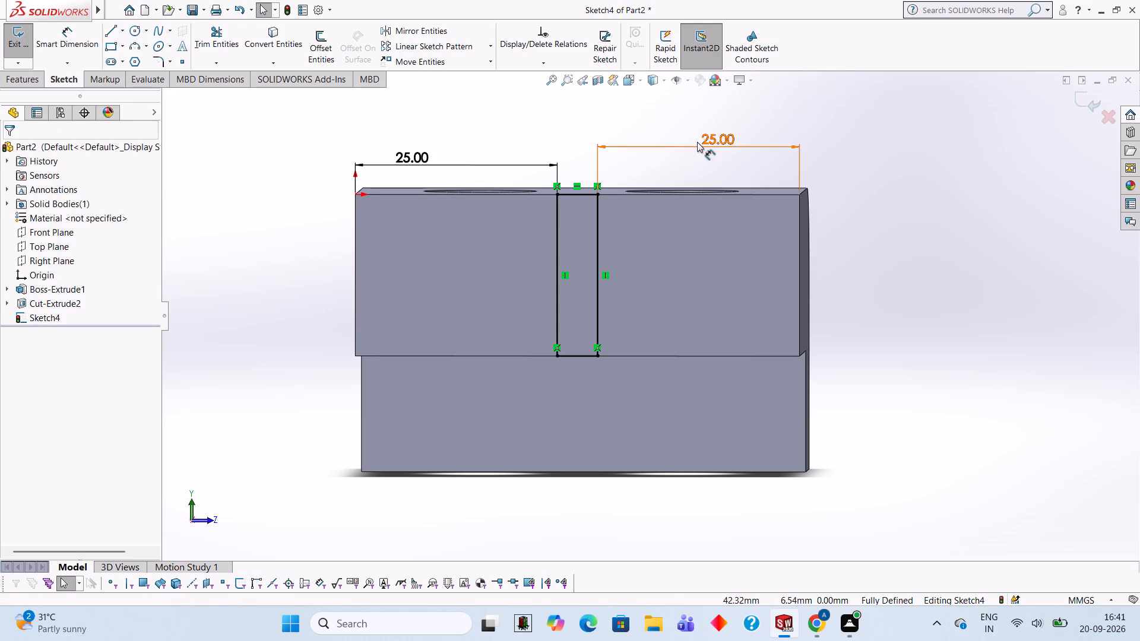
pyautogui.click(756, 291)
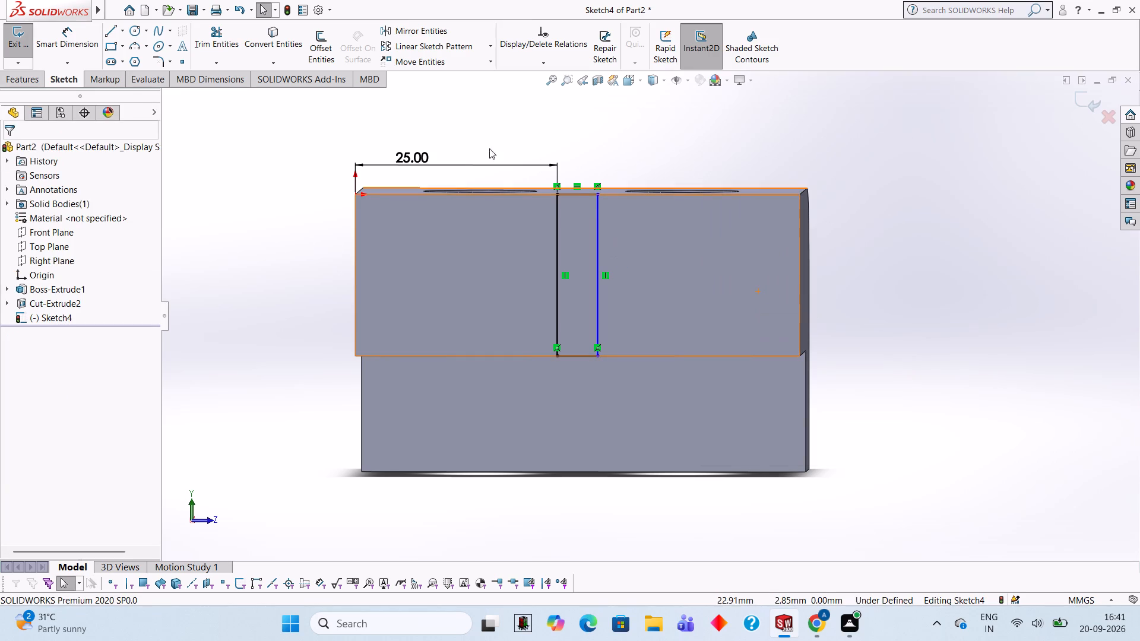
# Dimension the rectangle's vertical line farther from the origin 15 mm from the face's vertical edge opposite the origin.
pyautogui.click(96, 34)
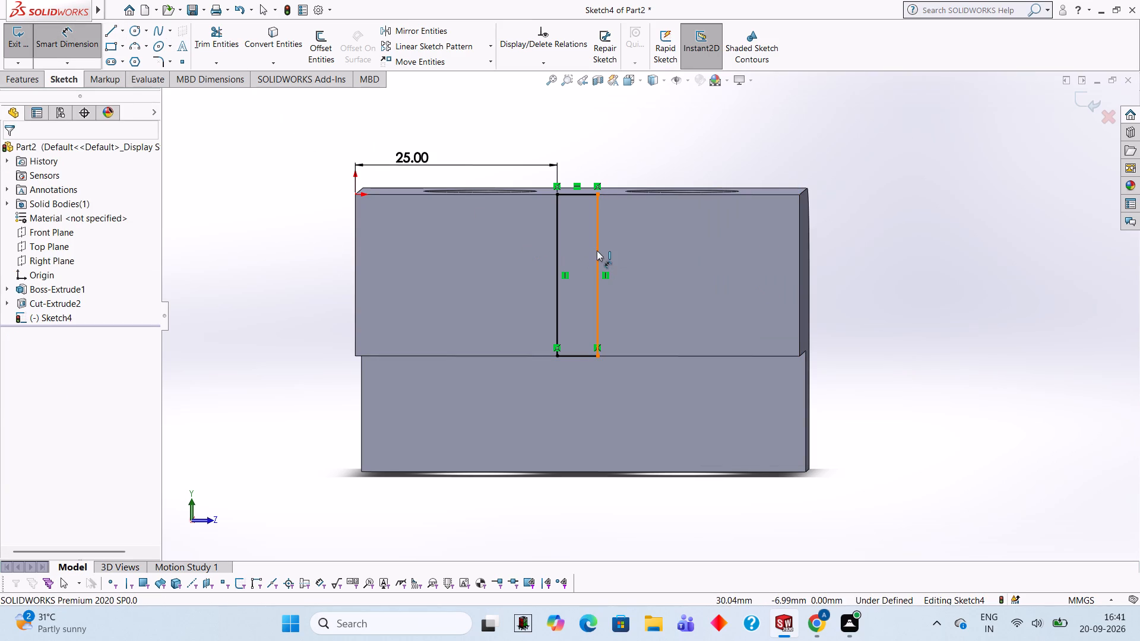
pyautogui.click(597, 250)
pyautogui.click(800, 259)
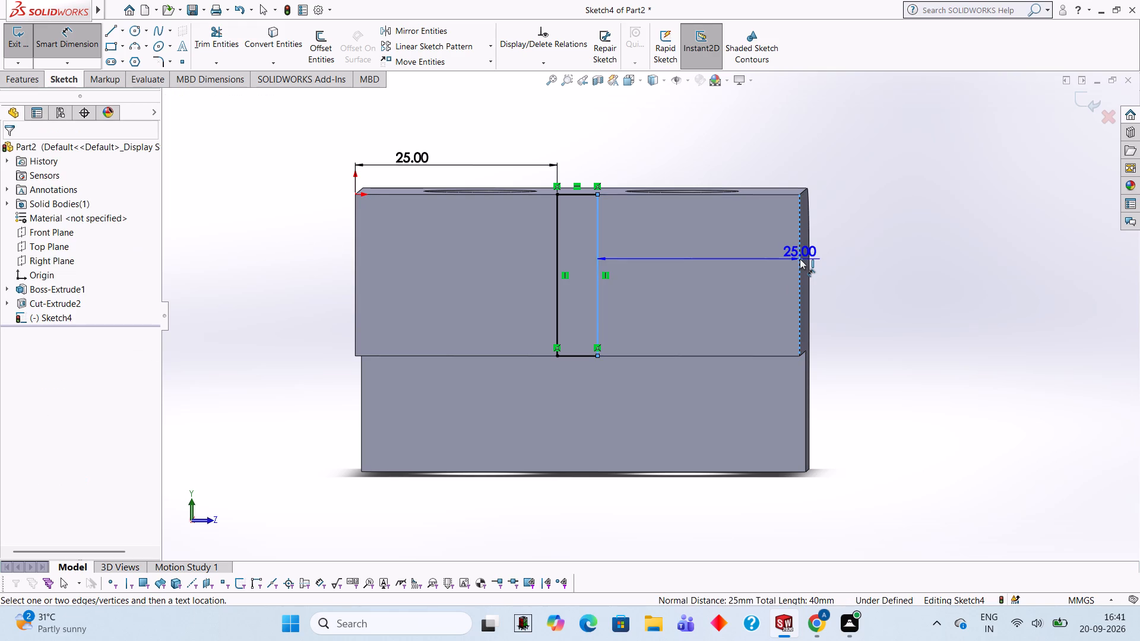
pyautogui.click(699, 128)
pyautogui.write('15')
pyautogui.press('Return')
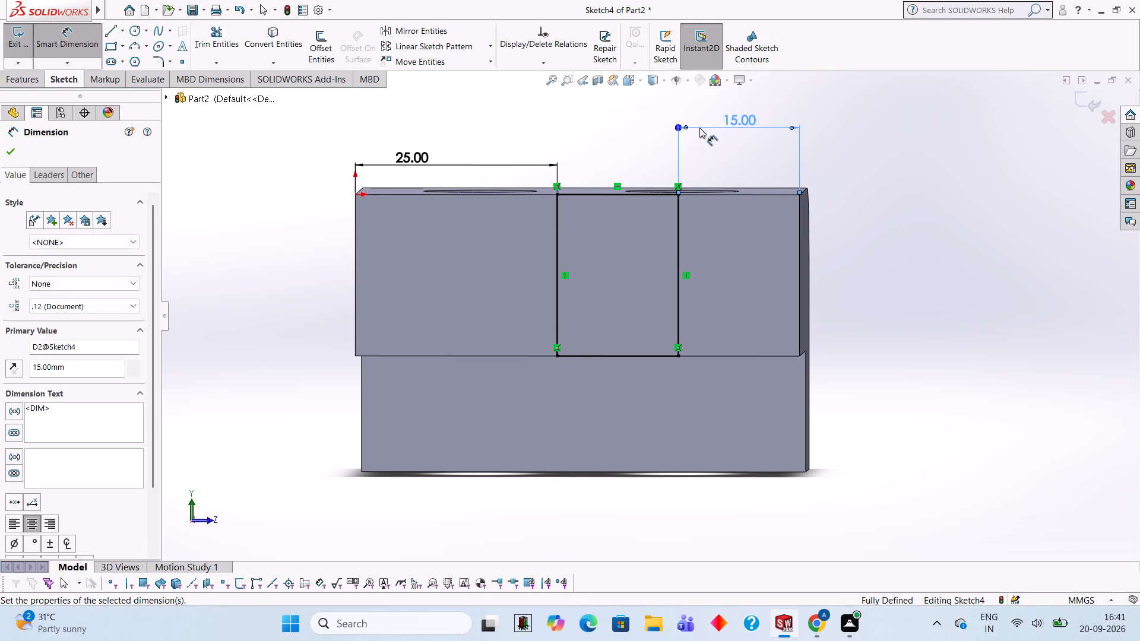
pyautogui.click(851, 144)
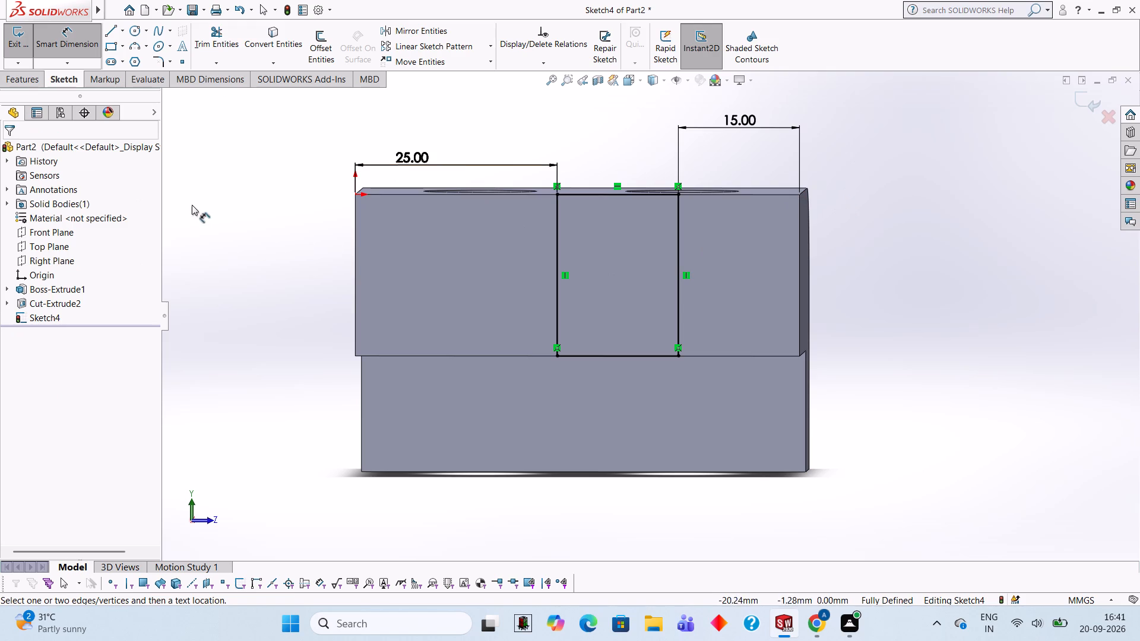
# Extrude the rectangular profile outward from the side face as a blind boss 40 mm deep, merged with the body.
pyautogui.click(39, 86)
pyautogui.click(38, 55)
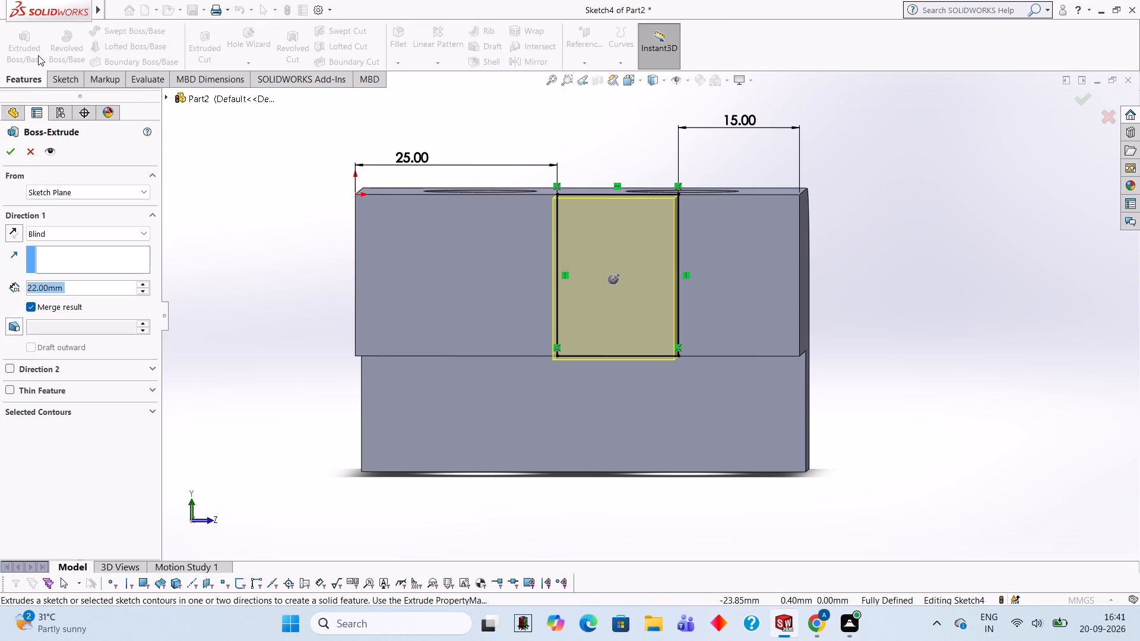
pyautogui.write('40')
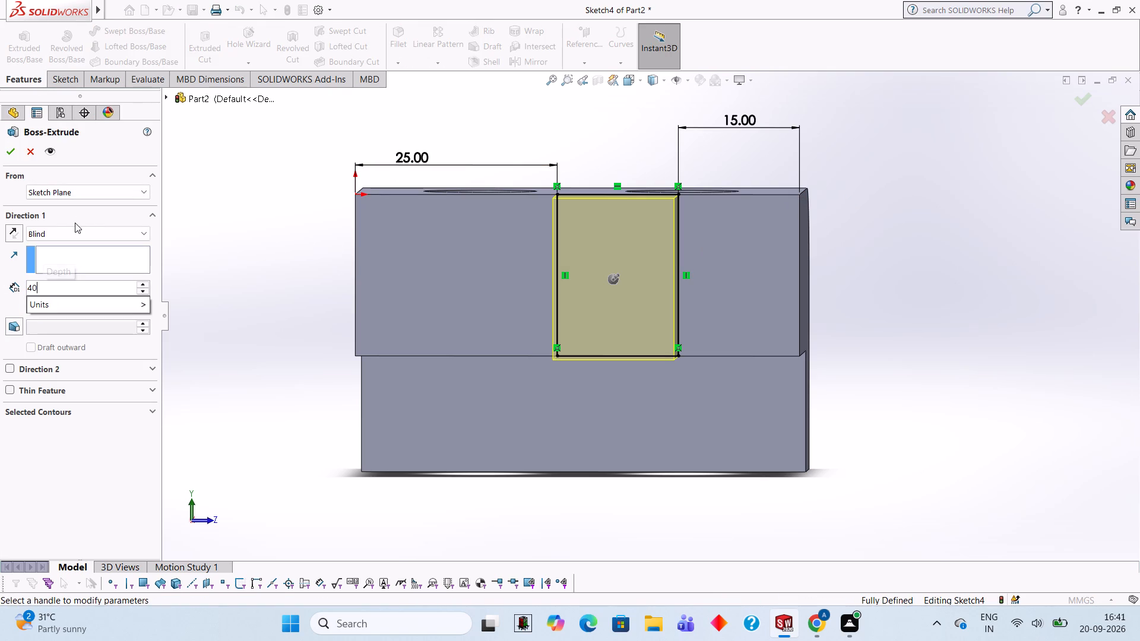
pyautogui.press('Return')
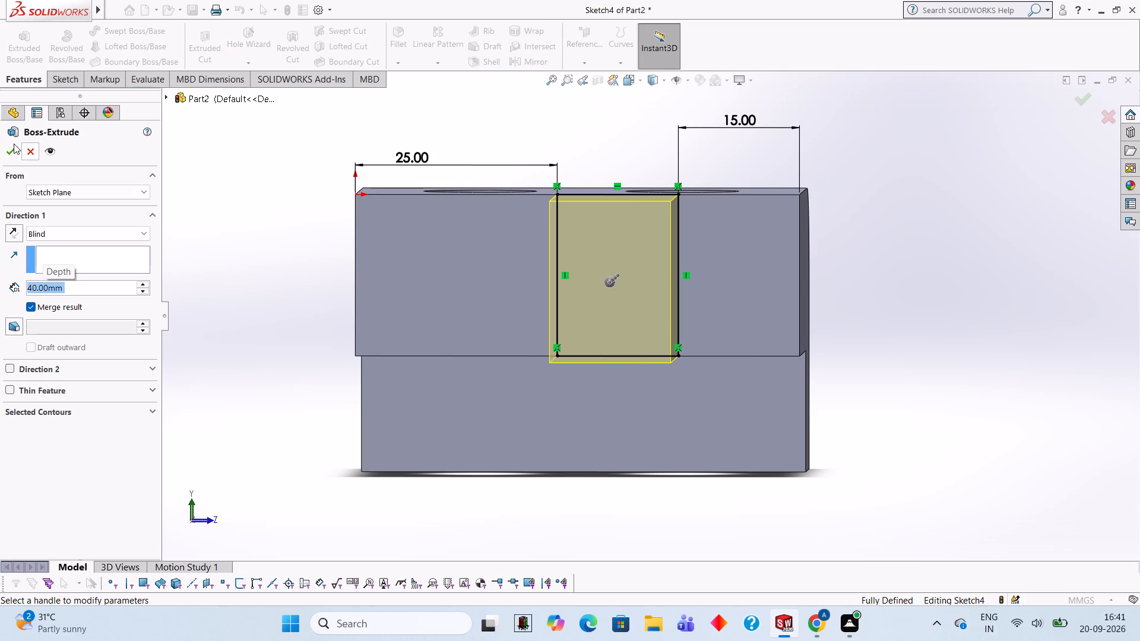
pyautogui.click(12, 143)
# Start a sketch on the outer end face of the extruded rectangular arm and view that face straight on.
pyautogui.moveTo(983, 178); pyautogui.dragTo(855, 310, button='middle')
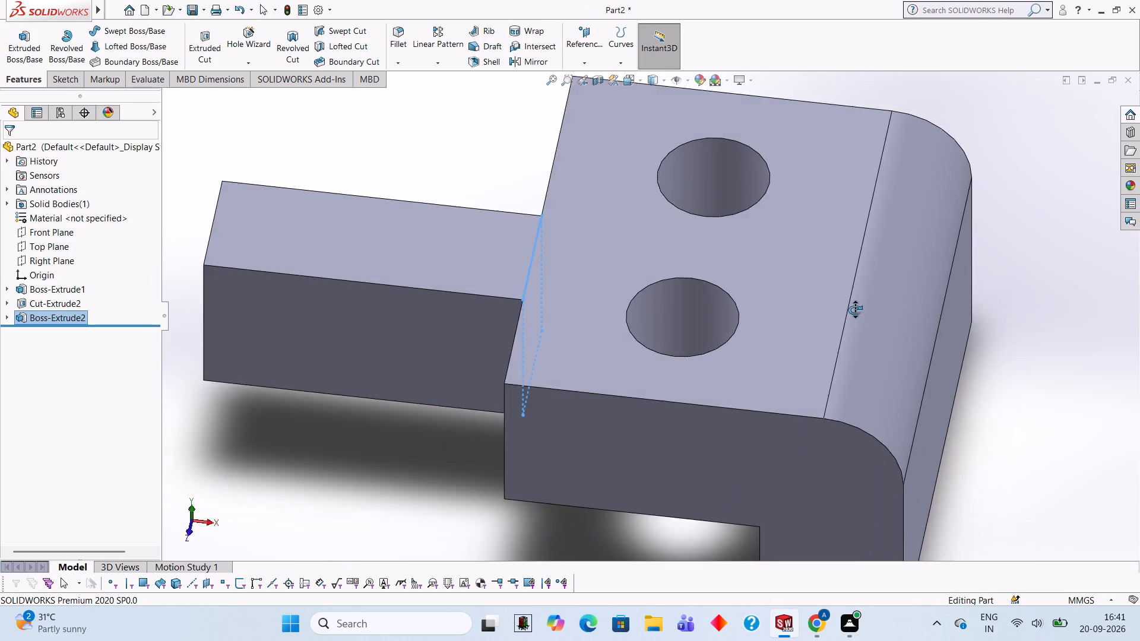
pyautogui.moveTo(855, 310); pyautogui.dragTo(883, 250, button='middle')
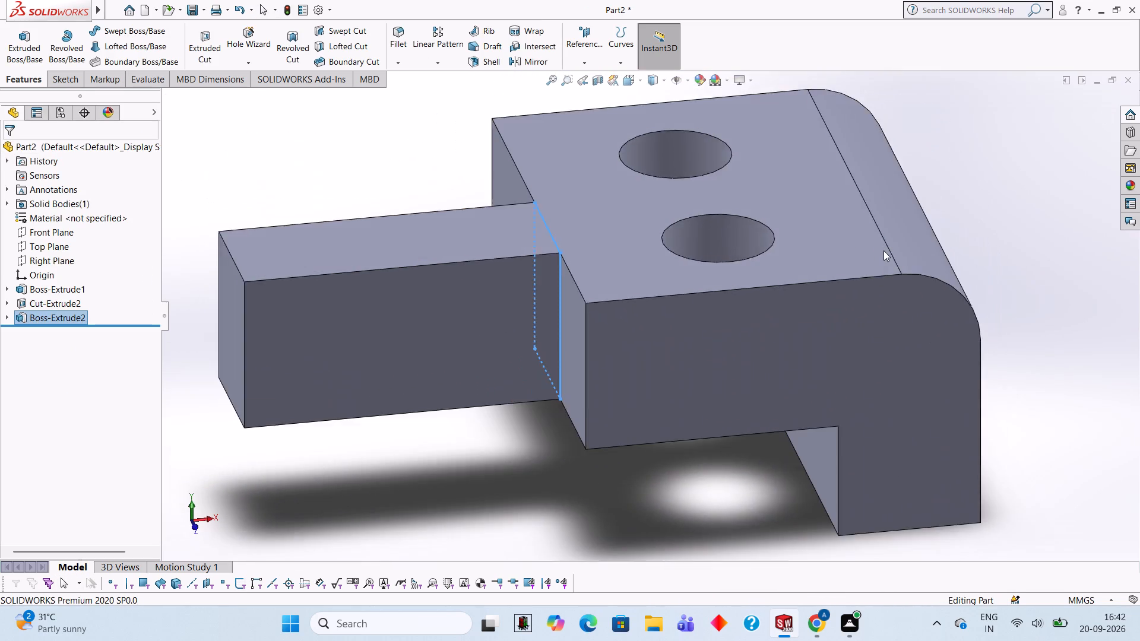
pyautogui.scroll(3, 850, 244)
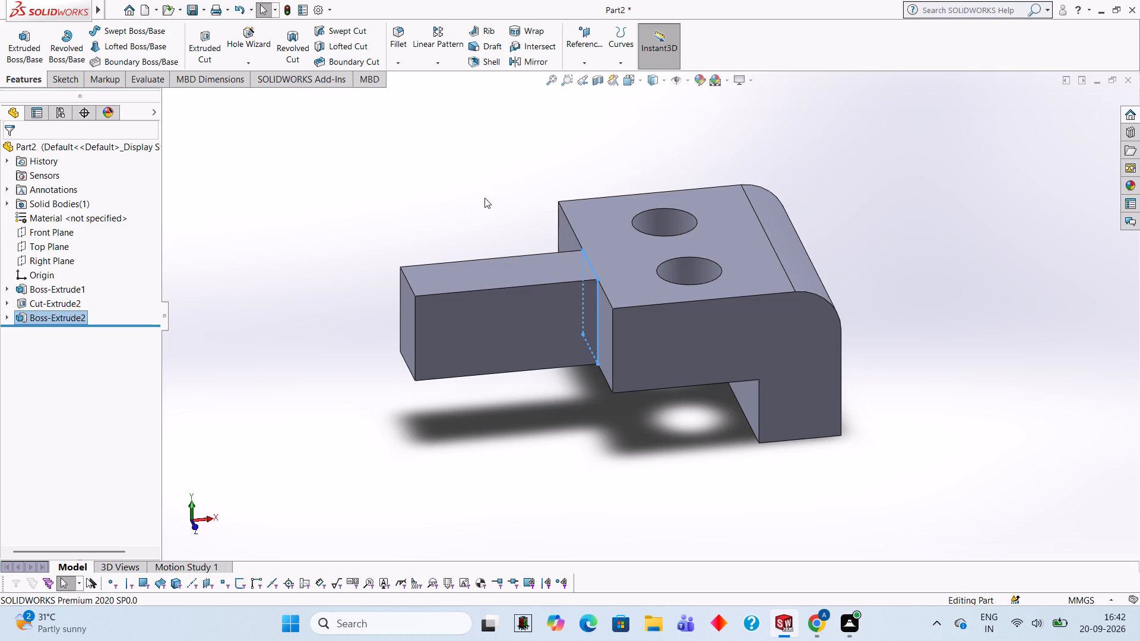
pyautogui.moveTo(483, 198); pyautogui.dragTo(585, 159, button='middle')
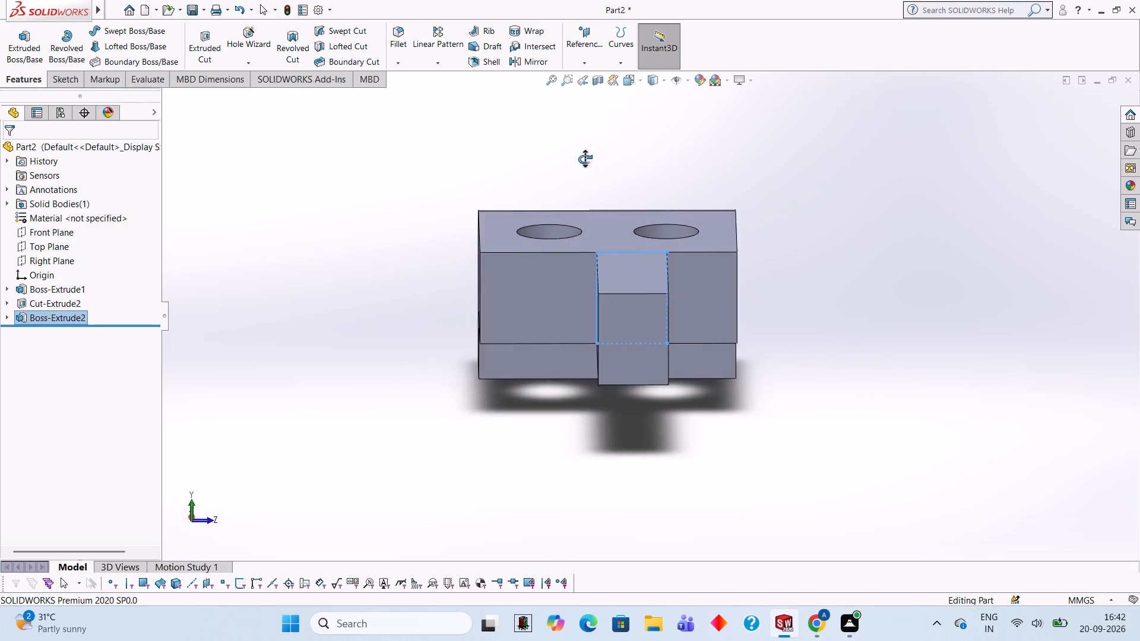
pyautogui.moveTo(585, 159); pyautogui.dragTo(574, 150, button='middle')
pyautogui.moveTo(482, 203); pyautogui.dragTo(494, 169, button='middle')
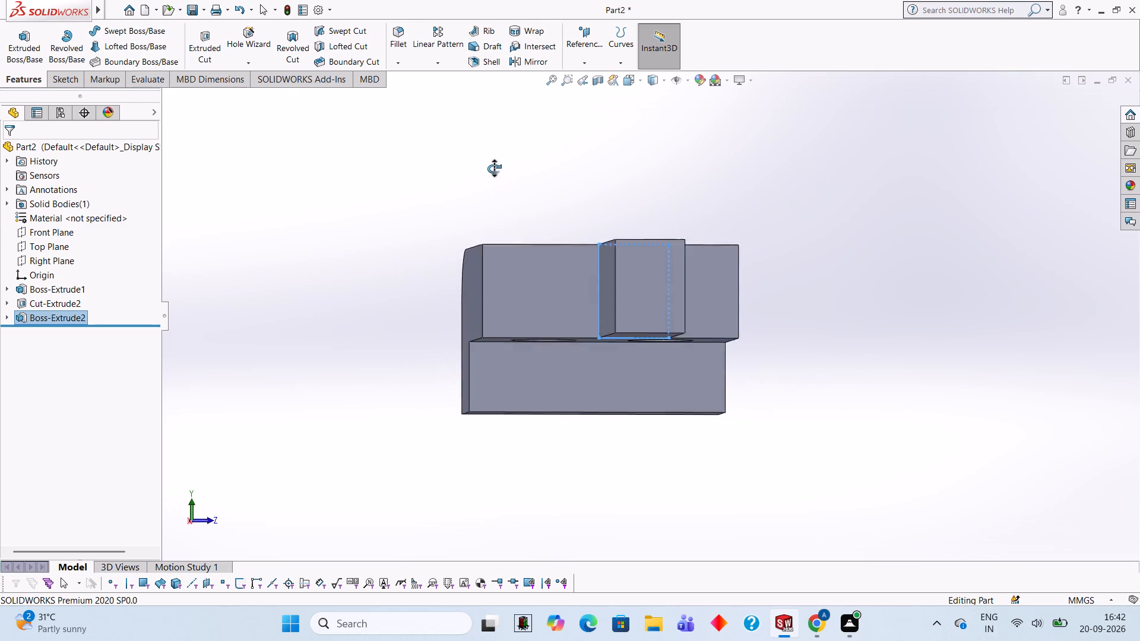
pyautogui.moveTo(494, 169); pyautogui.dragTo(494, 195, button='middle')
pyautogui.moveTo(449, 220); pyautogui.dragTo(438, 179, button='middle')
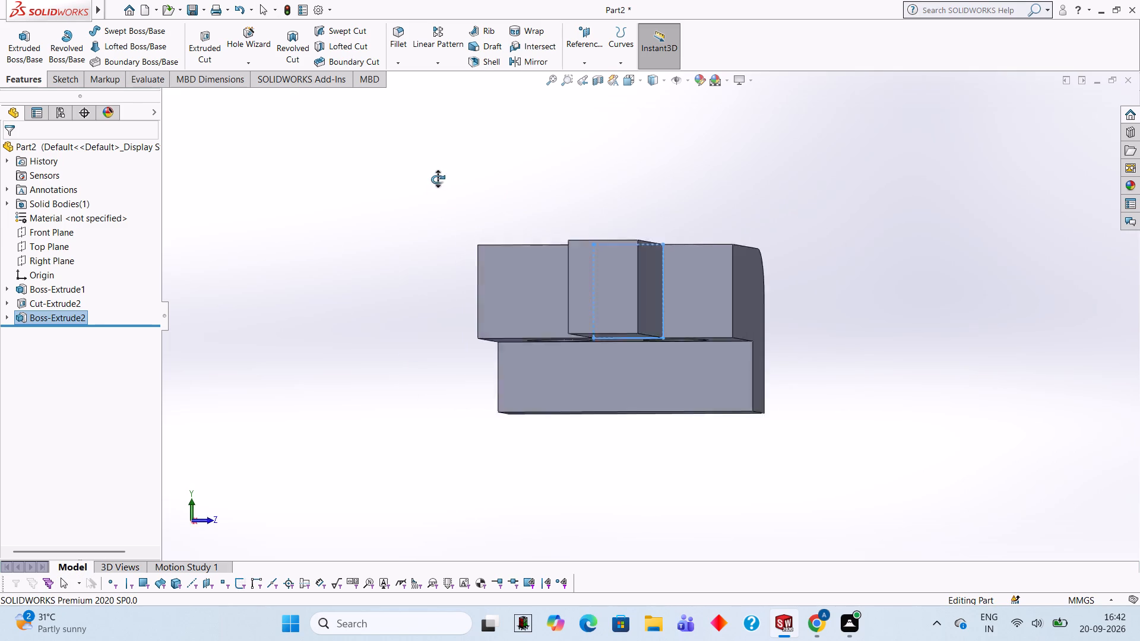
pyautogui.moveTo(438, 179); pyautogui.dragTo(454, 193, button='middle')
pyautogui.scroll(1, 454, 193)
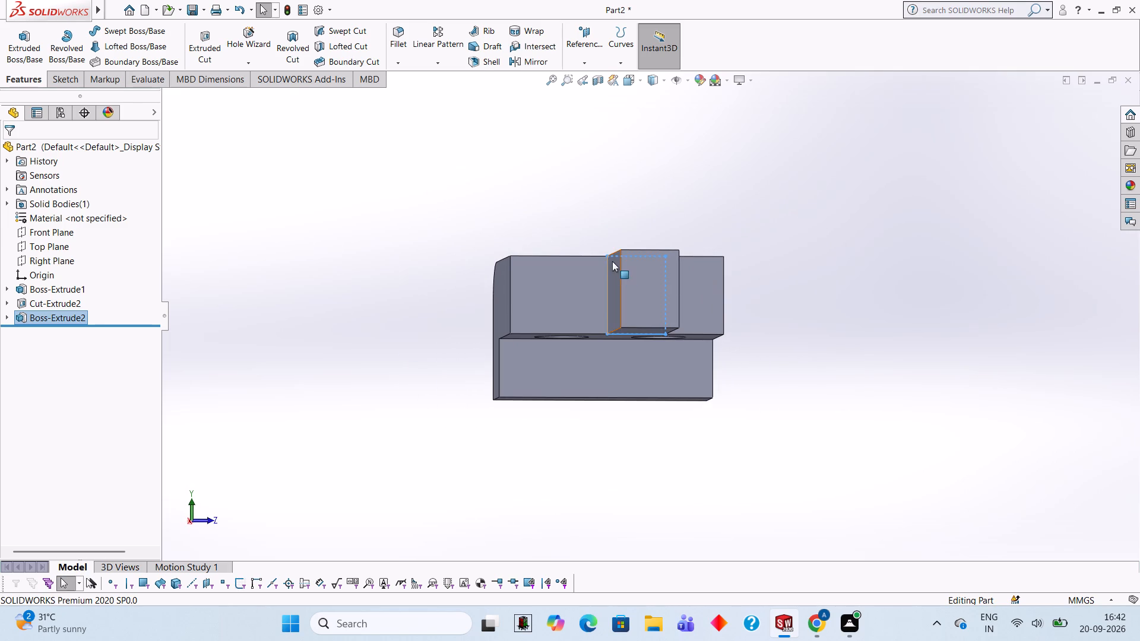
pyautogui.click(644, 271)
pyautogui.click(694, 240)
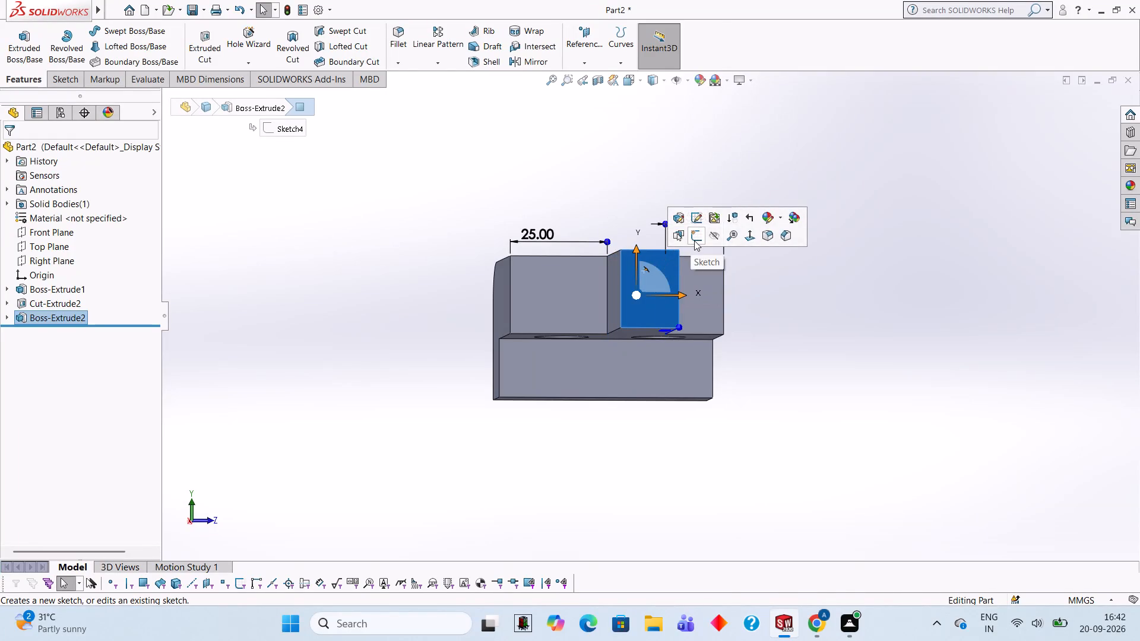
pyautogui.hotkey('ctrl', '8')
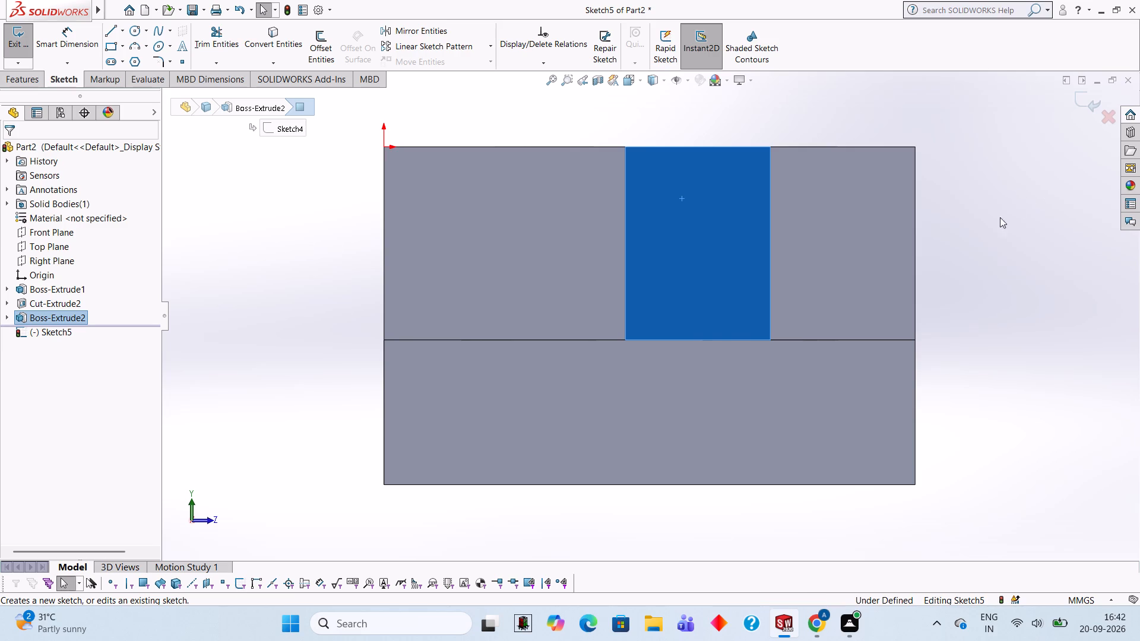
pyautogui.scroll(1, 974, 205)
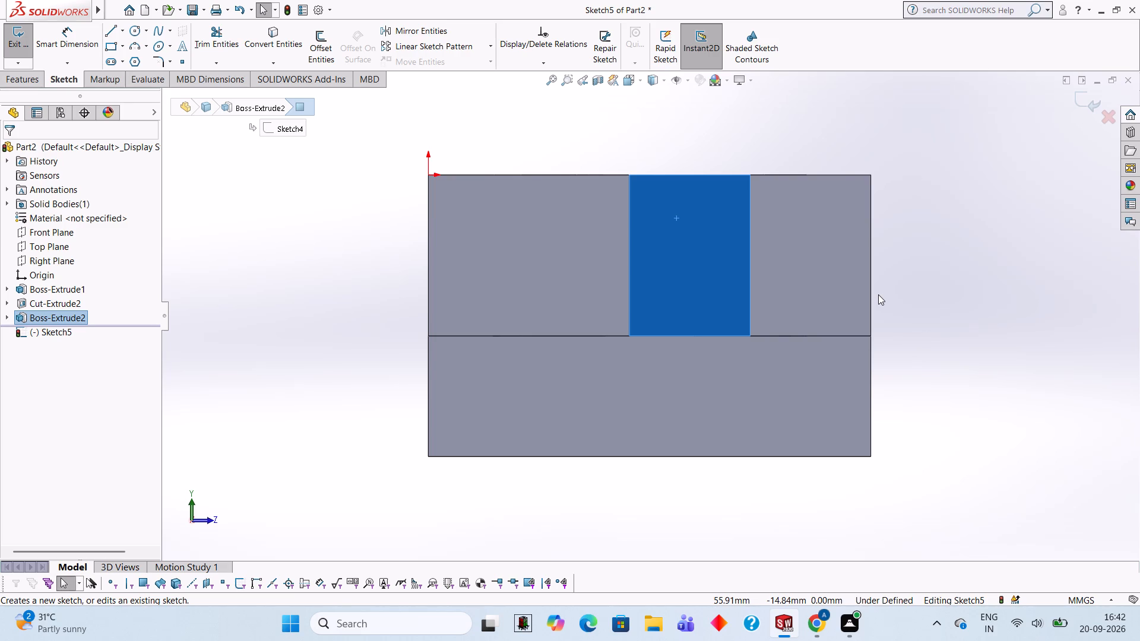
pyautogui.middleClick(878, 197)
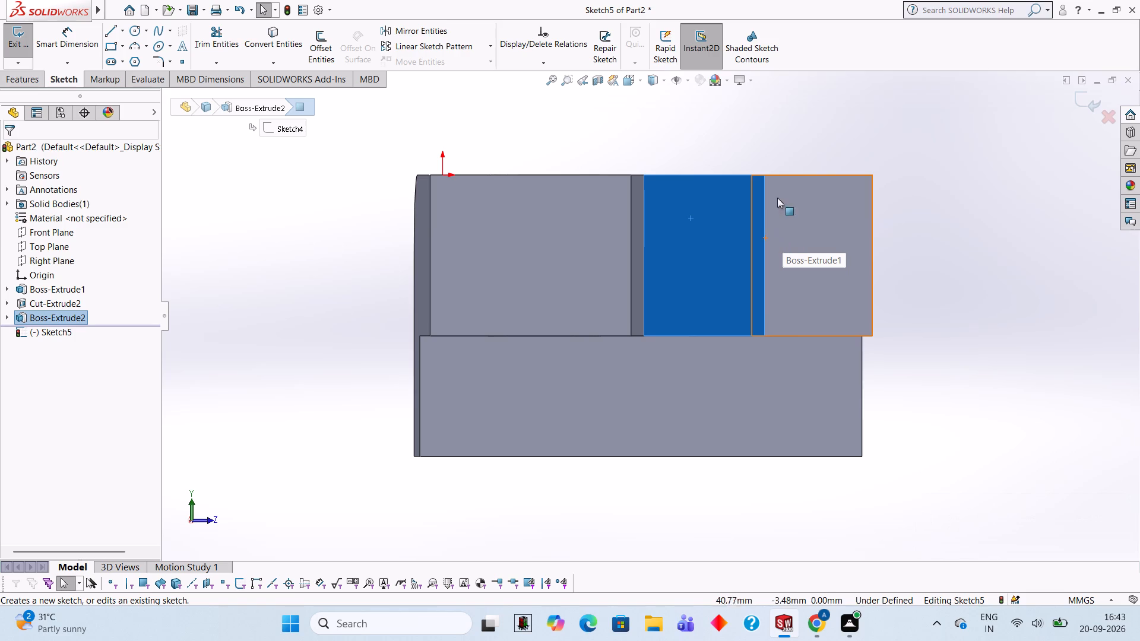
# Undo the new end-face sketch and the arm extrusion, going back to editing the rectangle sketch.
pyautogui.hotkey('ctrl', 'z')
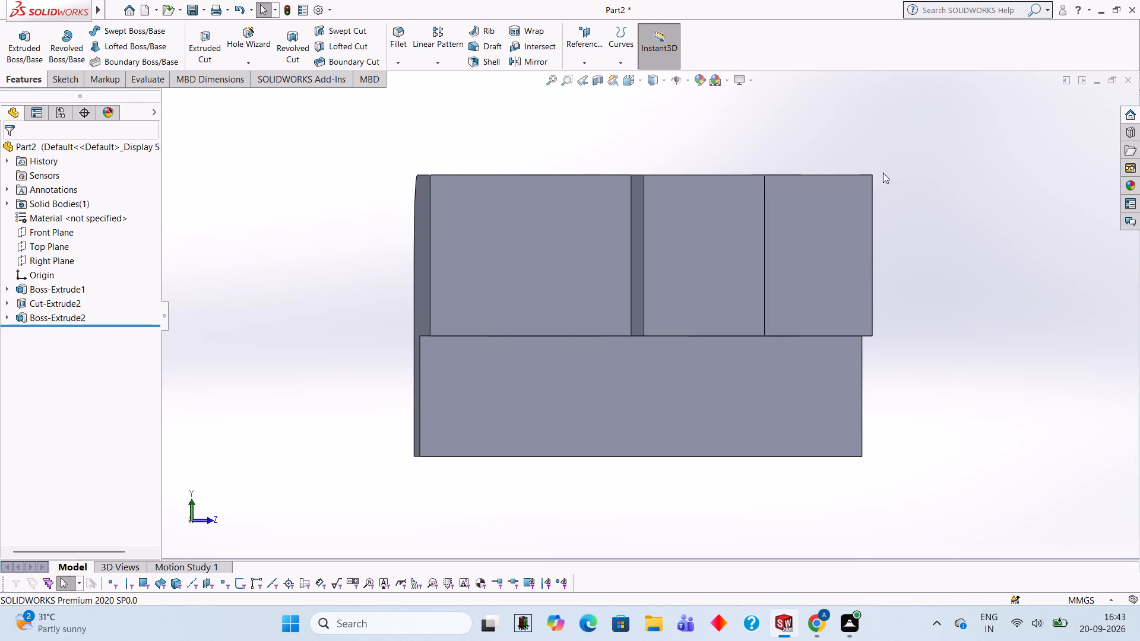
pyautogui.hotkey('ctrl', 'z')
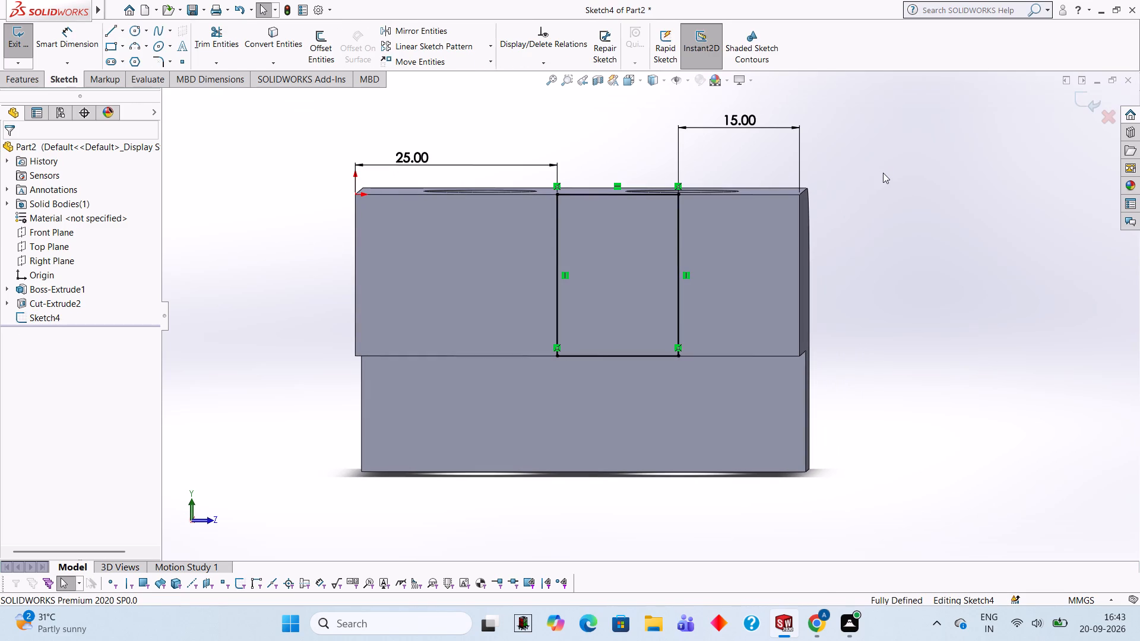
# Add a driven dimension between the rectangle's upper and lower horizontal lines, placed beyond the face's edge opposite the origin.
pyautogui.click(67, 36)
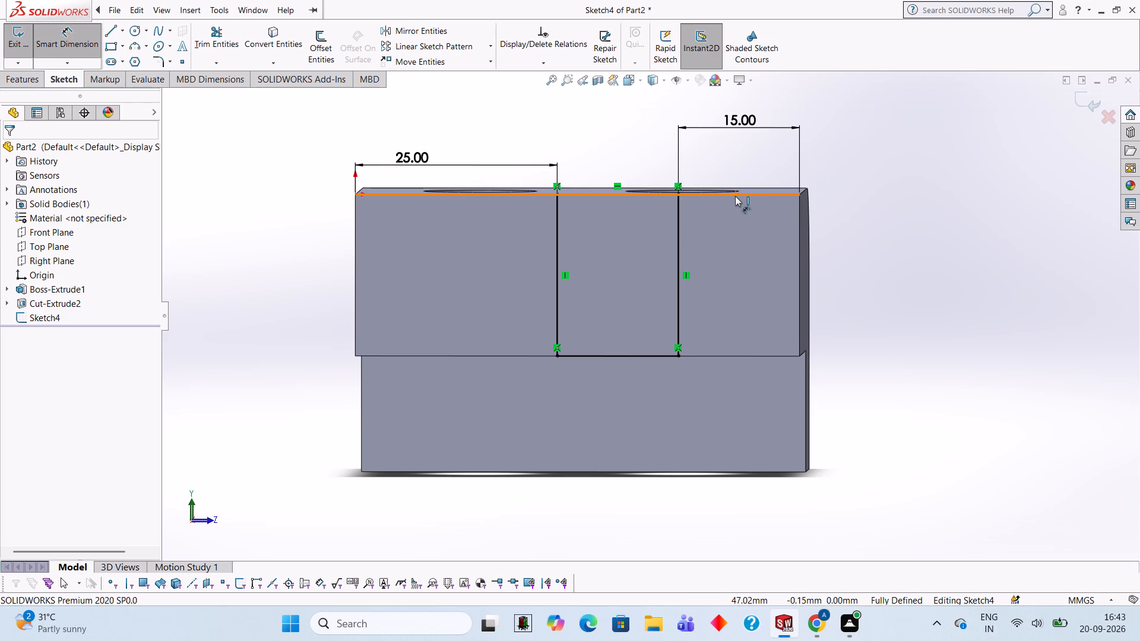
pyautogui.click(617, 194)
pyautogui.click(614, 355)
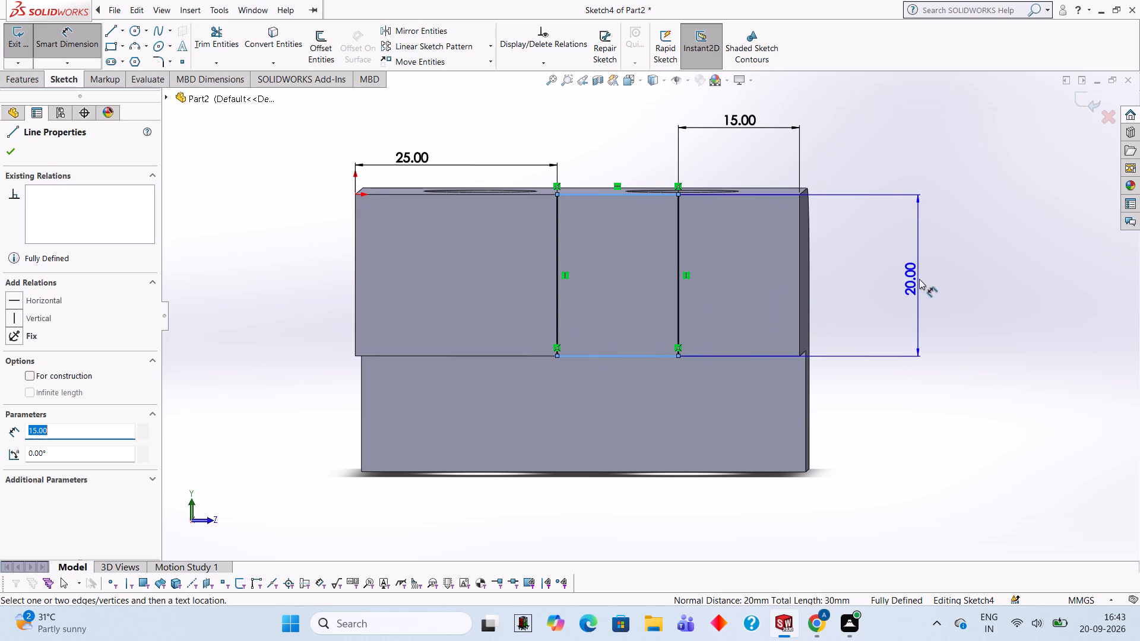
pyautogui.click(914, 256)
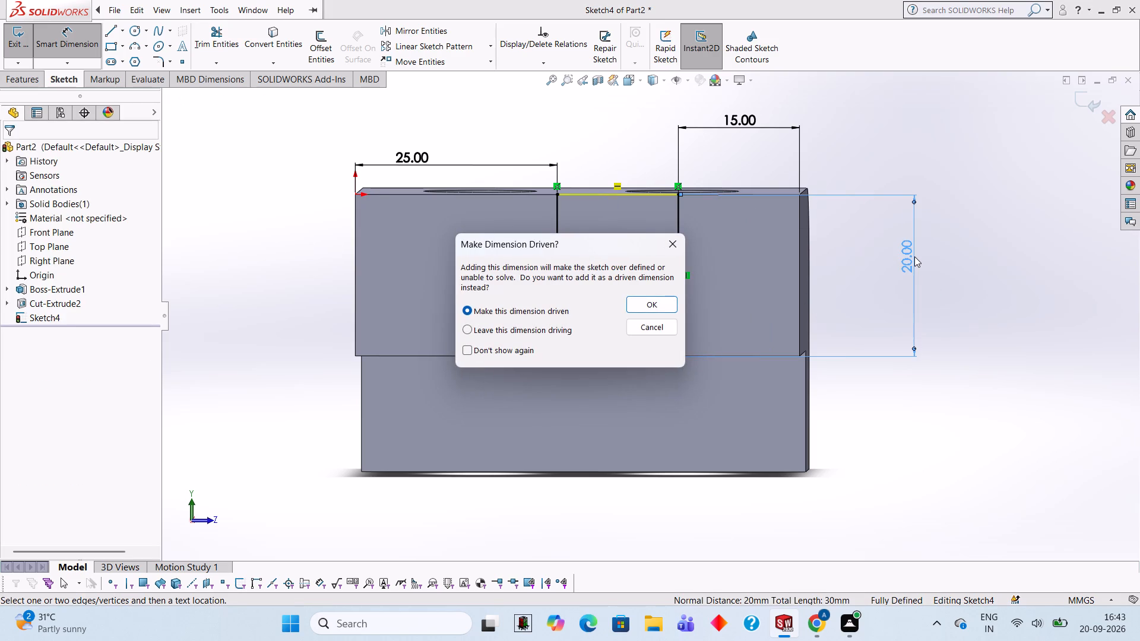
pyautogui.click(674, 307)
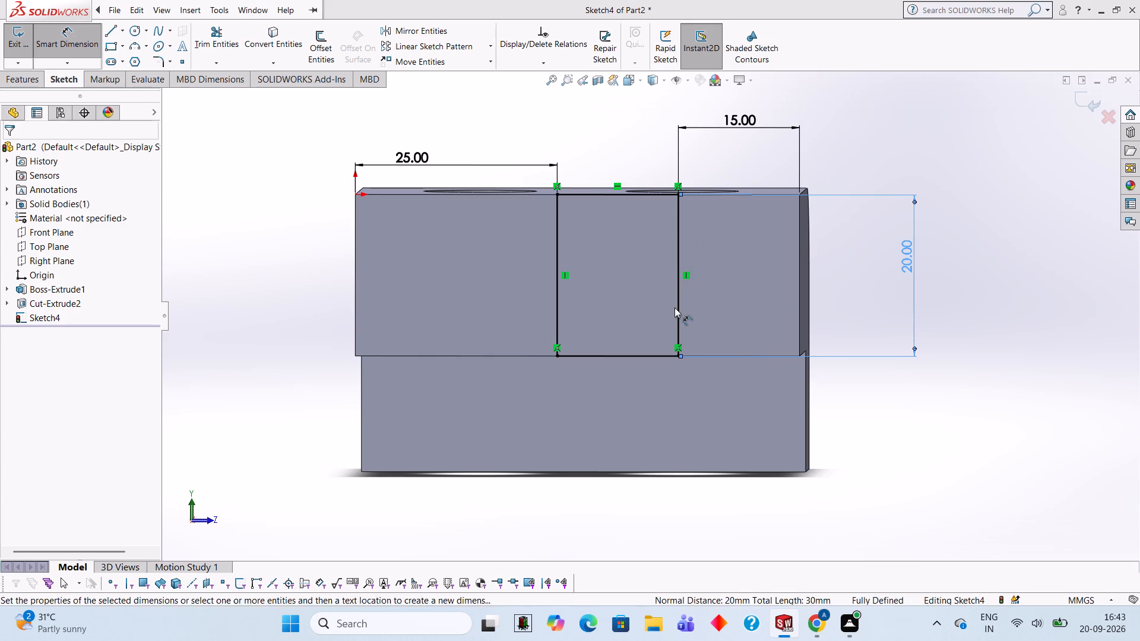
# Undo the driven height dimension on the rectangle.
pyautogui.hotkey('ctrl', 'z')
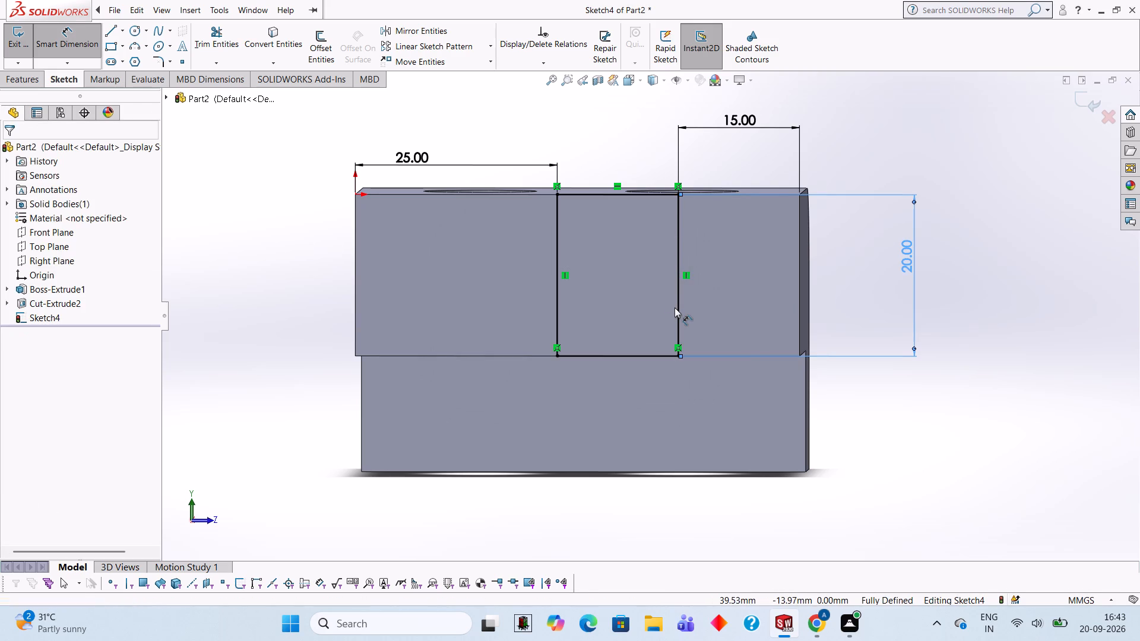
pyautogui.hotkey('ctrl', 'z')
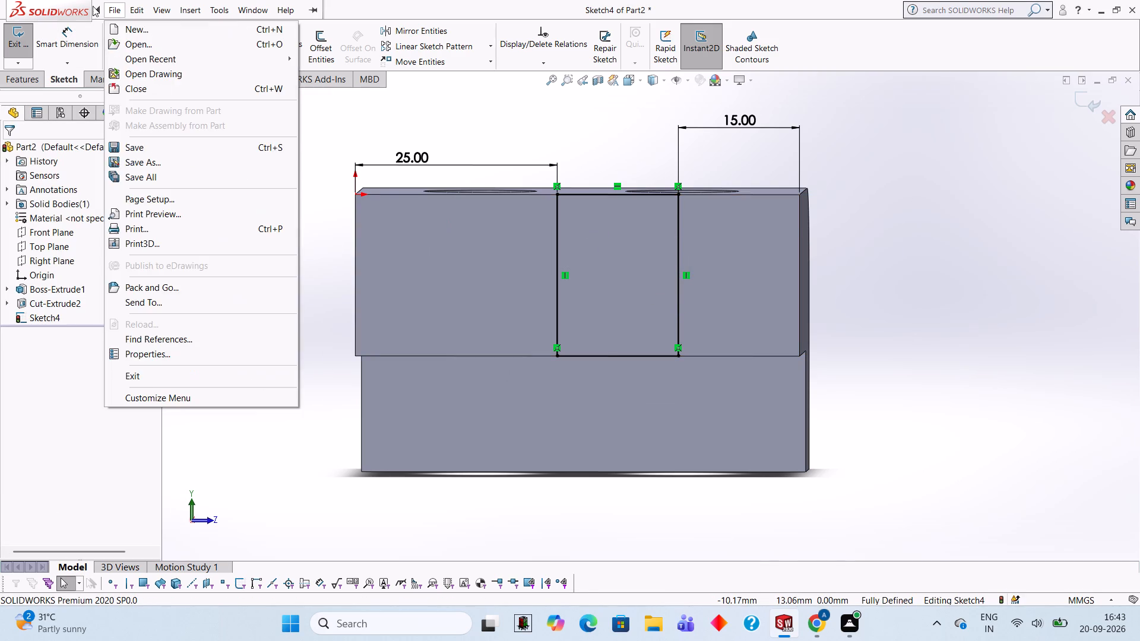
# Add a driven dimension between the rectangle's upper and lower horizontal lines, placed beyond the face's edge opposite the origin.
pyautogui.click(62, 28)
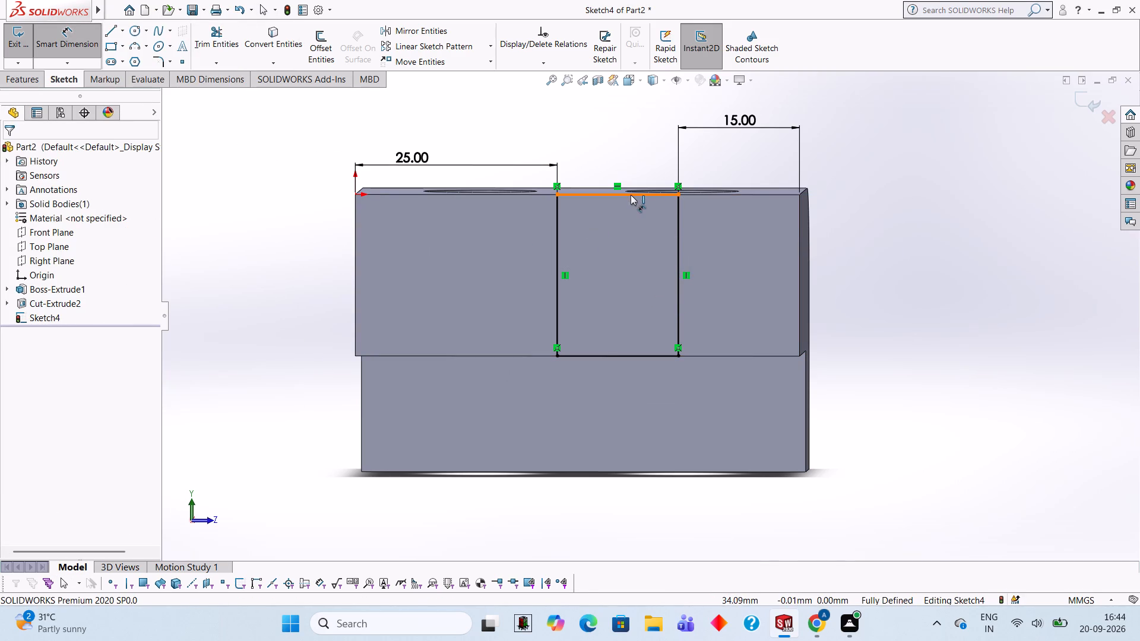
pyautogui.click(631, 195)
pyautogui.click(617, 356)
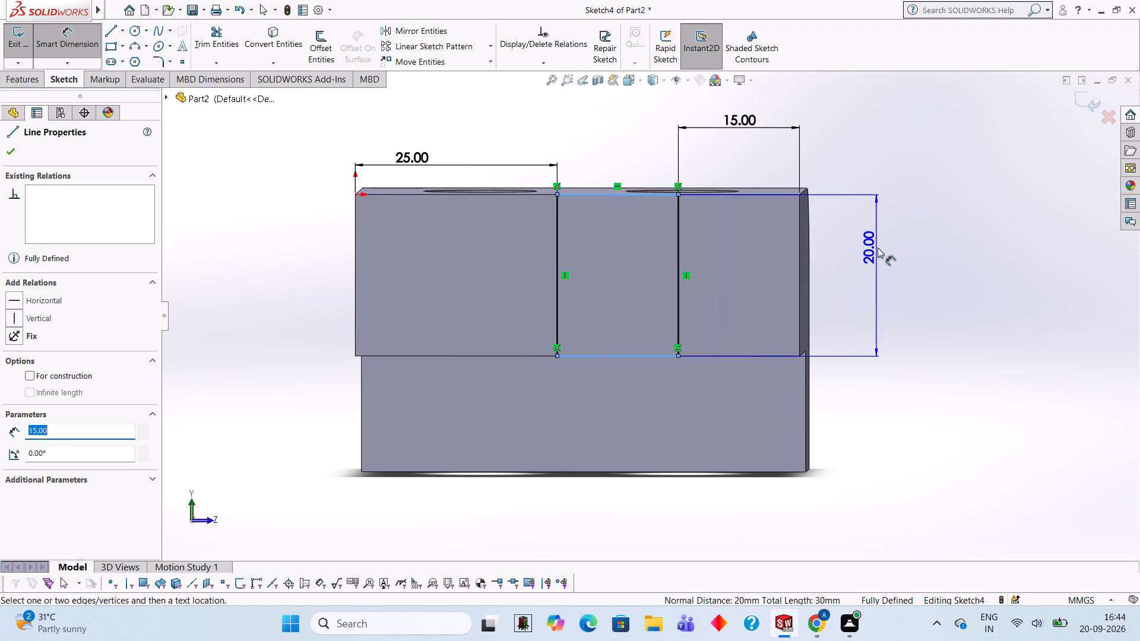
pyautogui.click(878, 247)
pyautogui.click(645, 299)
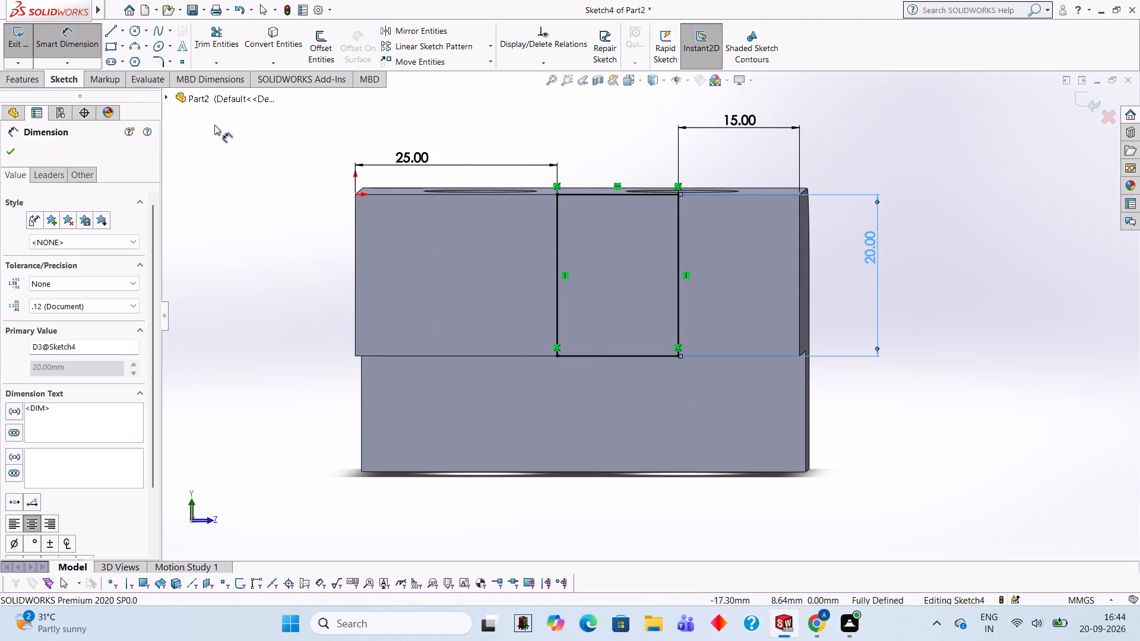
# Undo the driven height dimension and the last value change of the offset from the face's far edge.
pyautogui.hotkey('ctrl', 'z')
pyautogui.hotkey('ctrl', 'z')
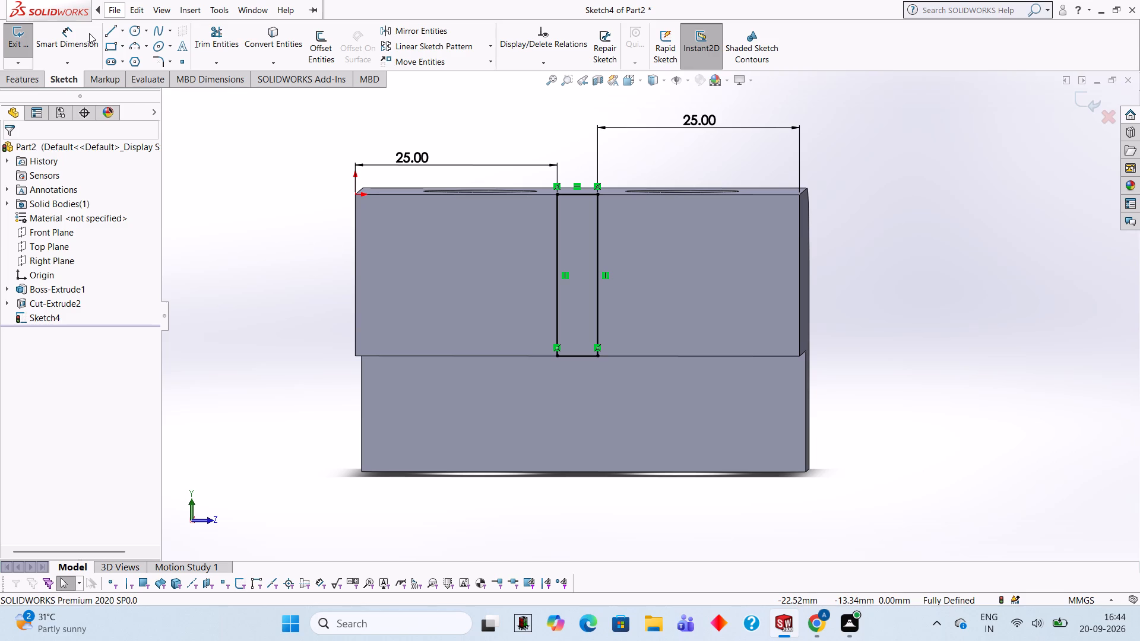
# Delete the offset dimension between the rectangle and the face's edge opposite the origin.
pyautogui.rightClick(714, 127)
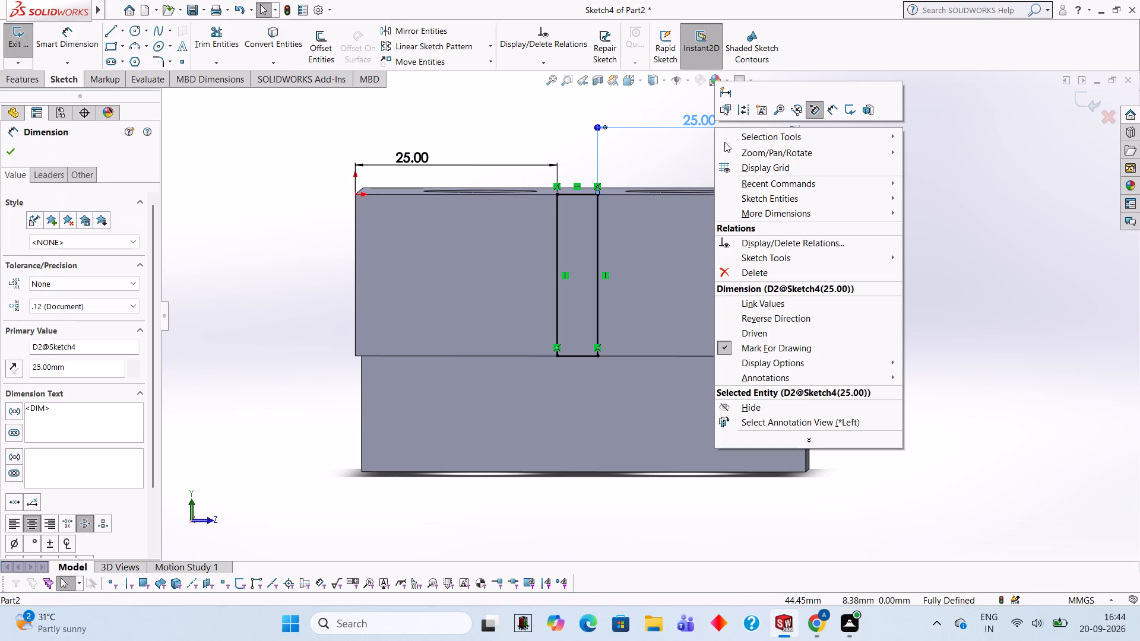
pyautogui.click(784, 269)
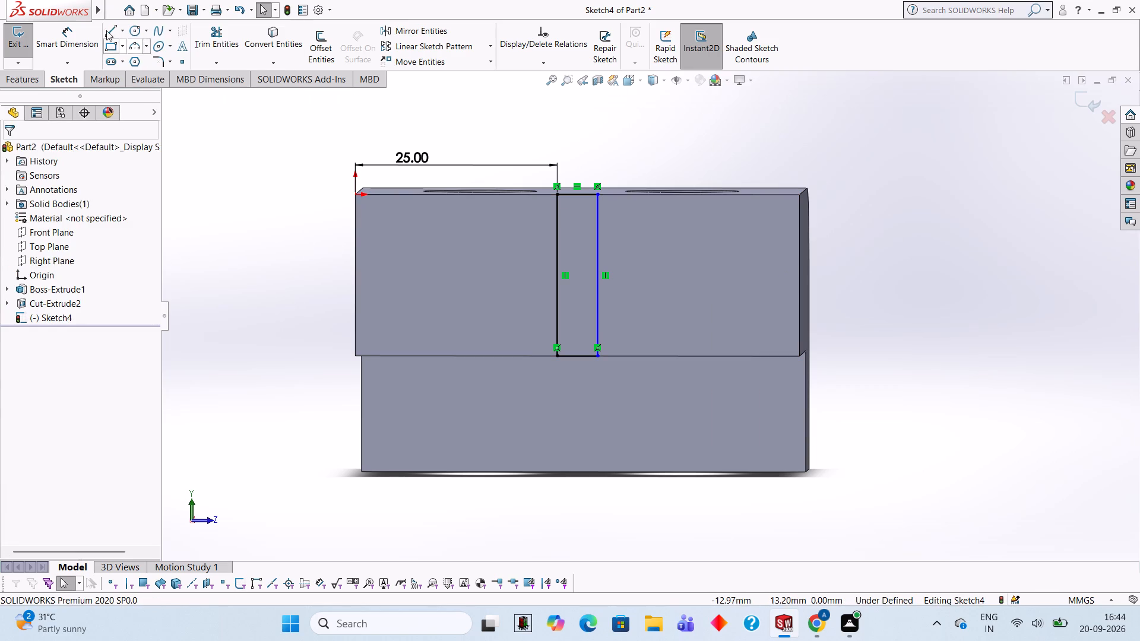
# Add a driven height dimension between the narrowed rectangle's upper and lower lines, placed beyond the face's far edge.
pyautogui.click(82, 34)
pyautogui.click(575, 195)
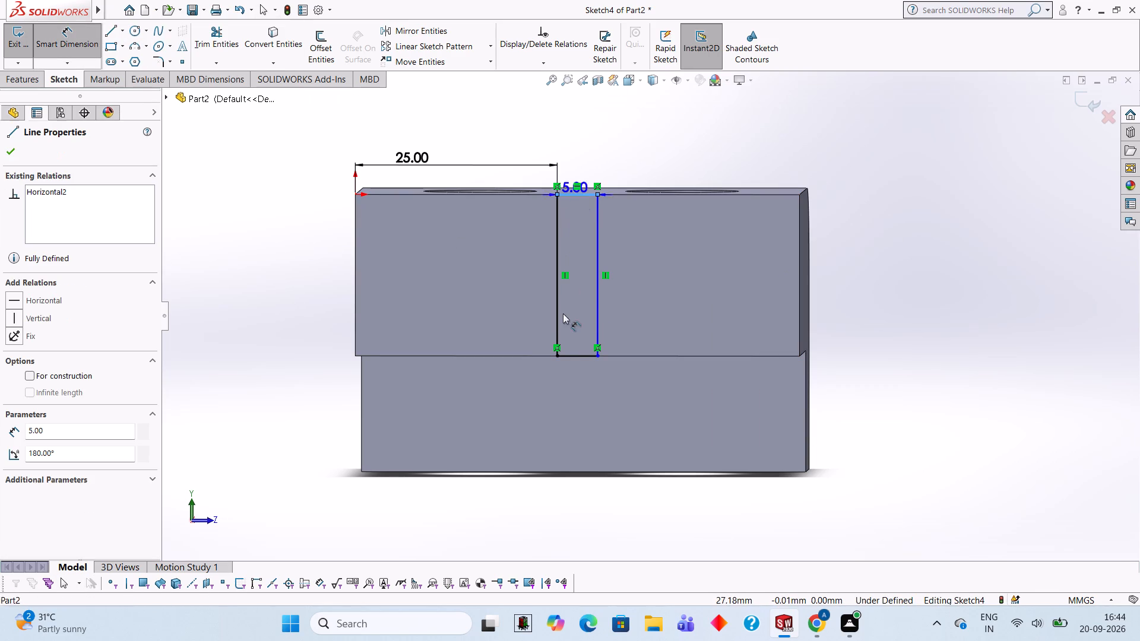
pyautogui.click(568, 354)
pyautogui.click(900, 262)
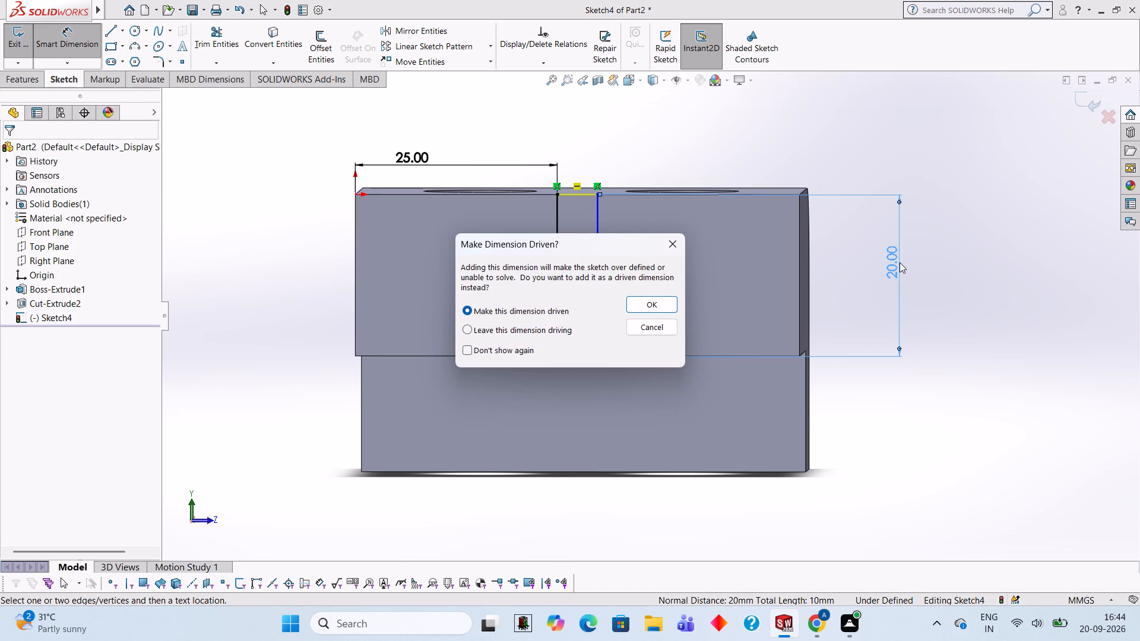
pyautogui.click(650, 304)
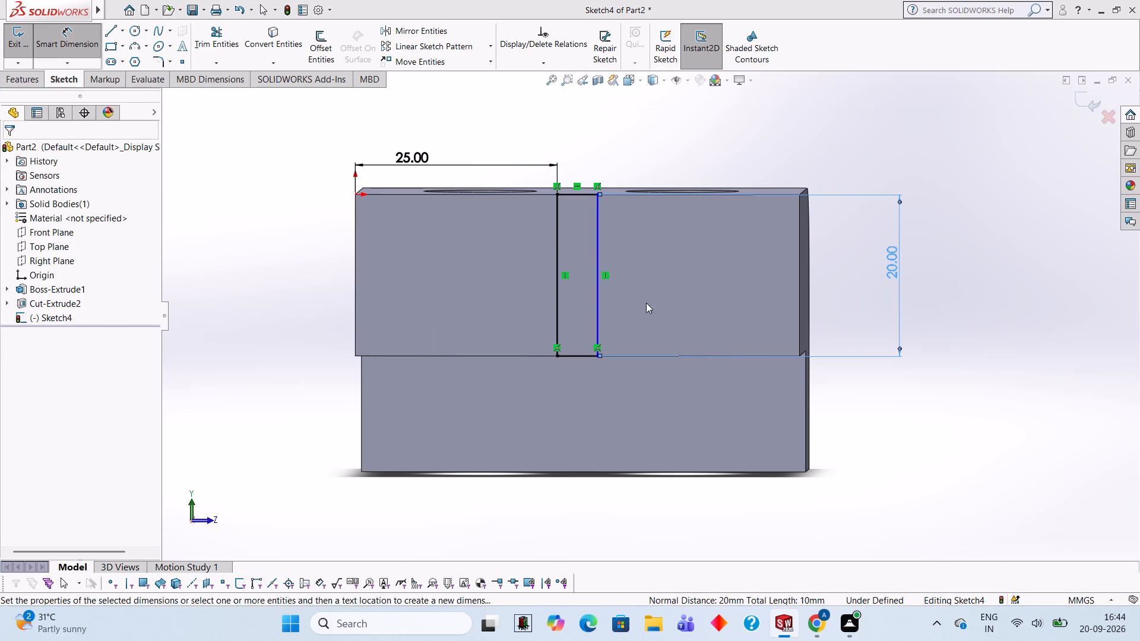
# Undo the driven height dimension and the earlier sketch changes, back to before either horizontal offset dimension was added.
pyautogui.hotkey('ctrl', 'z')
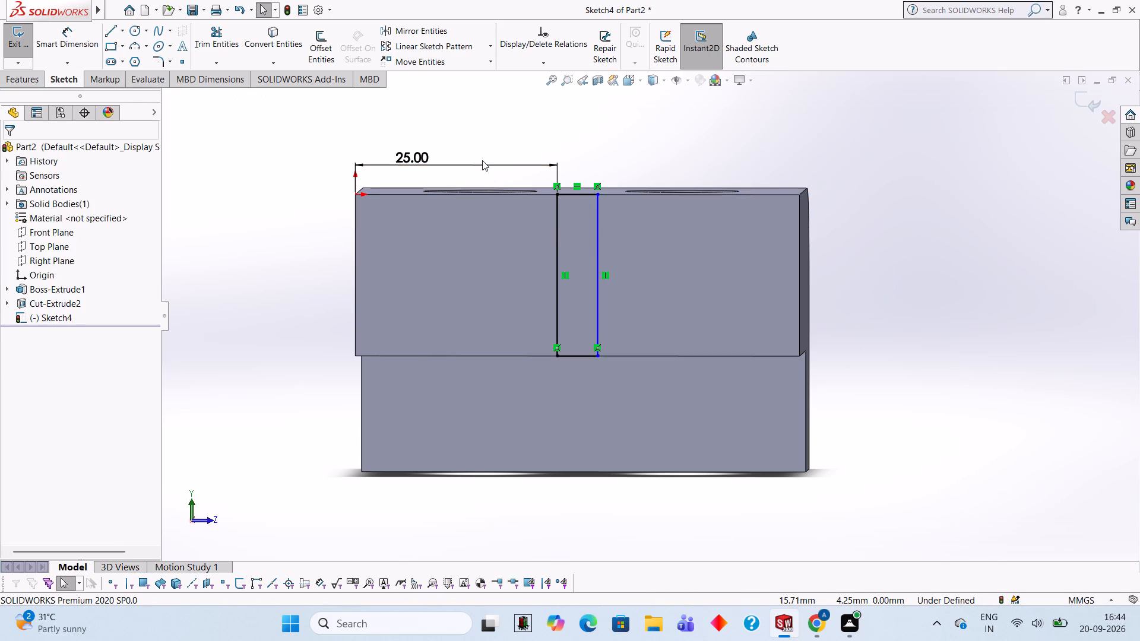
pyautogui.hotkey('ctrl', 'z')
pyautogui.hotkey('ctrl', 'z')
pyautogui.hotkey('ctrl', 'z')
pyautogui.hotkey('ctrl', 'z')
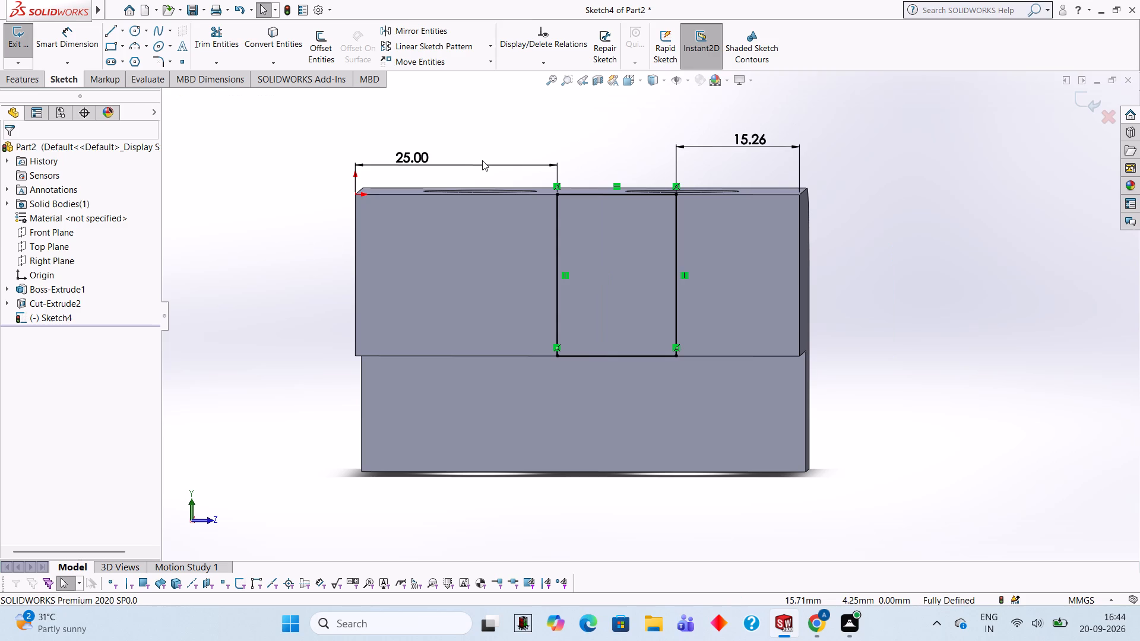
pyautogui.hotkey('ctrl', 'z')
pyautogui.hotkey('ctrl', 'z')
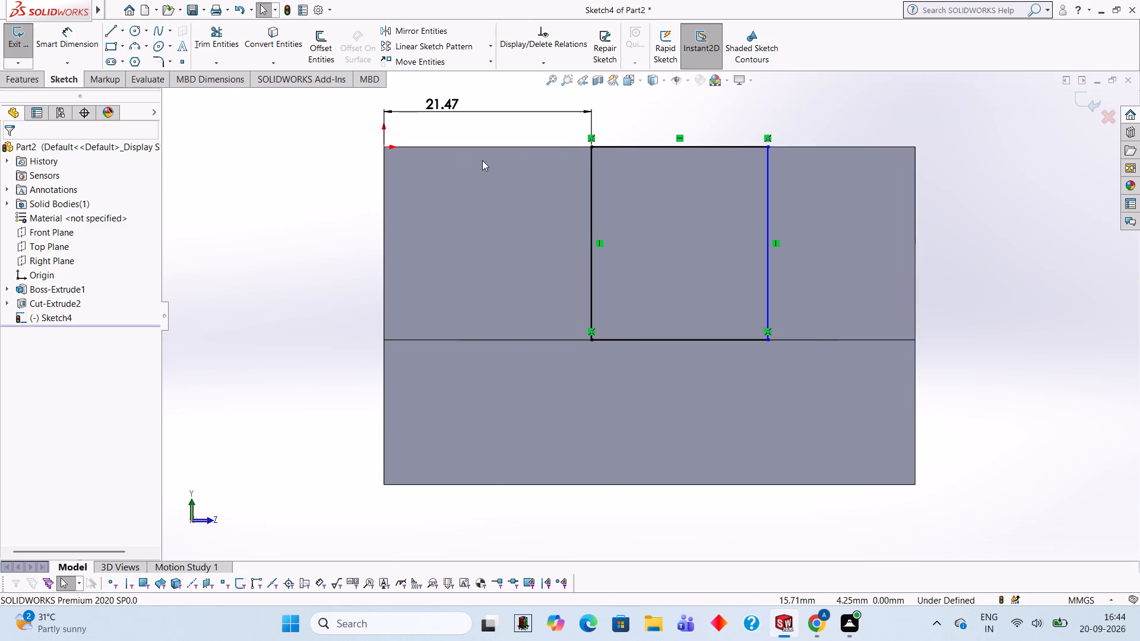
pyautogui.hotkey('ctrl', 'z')
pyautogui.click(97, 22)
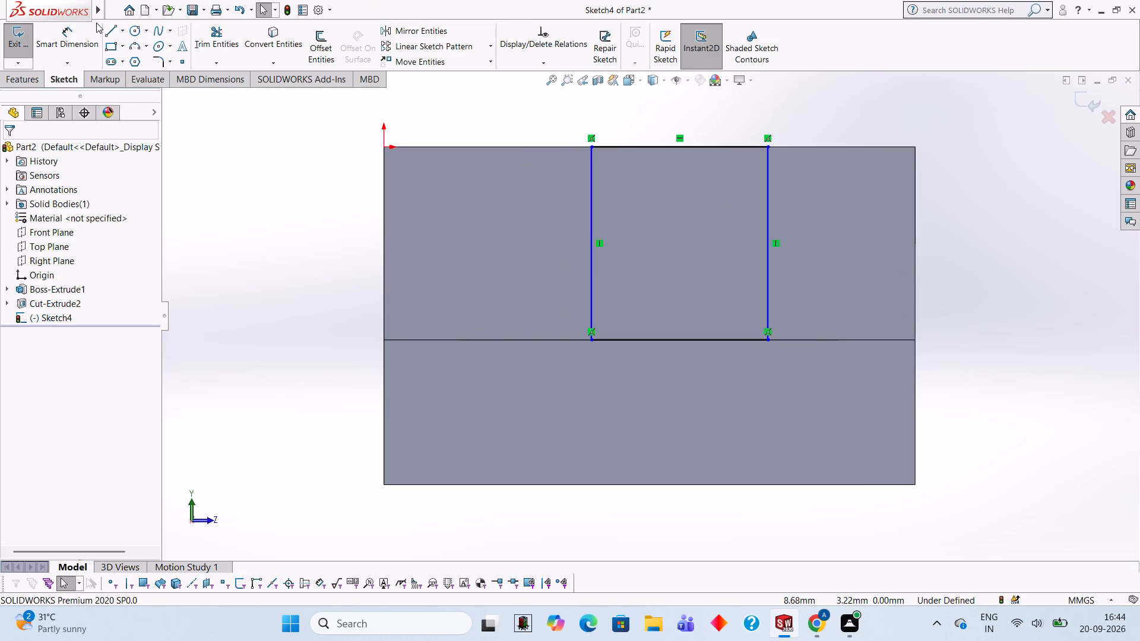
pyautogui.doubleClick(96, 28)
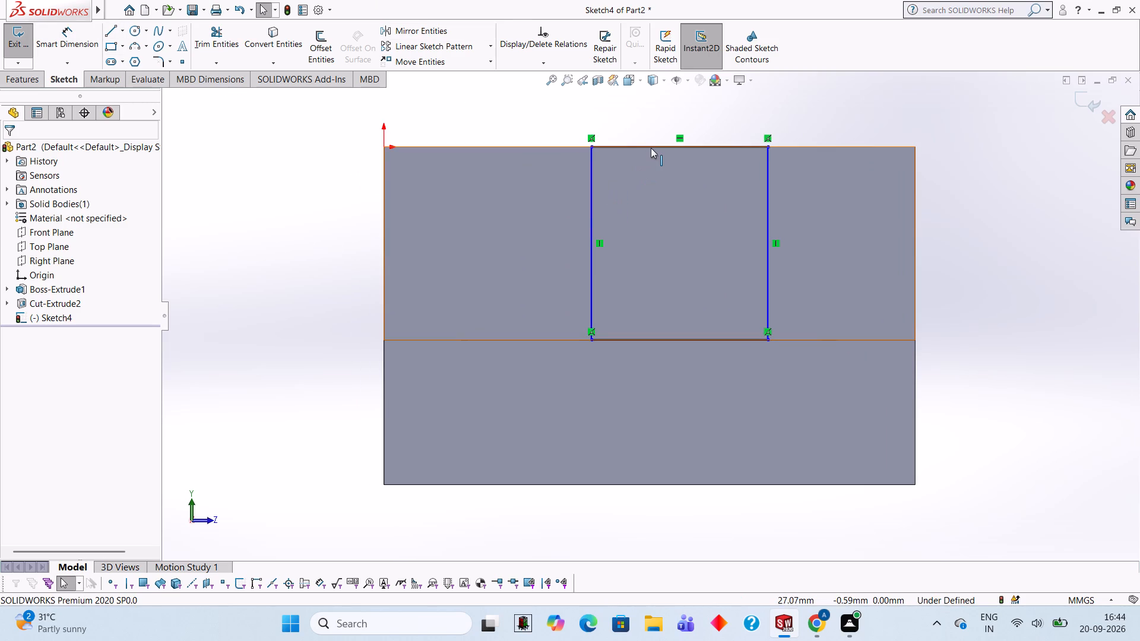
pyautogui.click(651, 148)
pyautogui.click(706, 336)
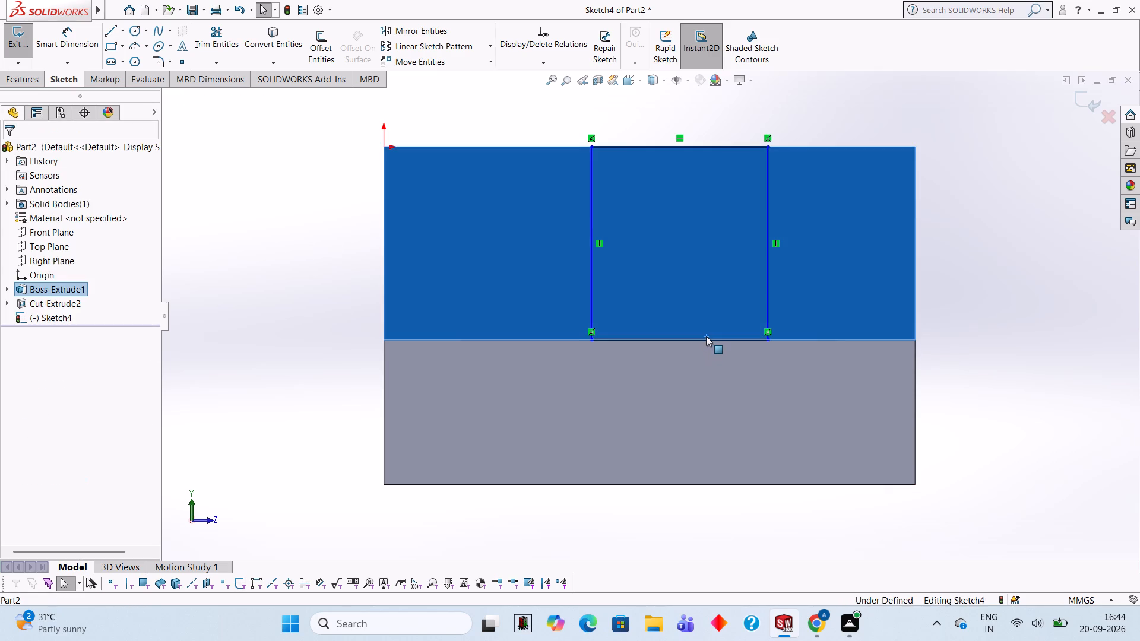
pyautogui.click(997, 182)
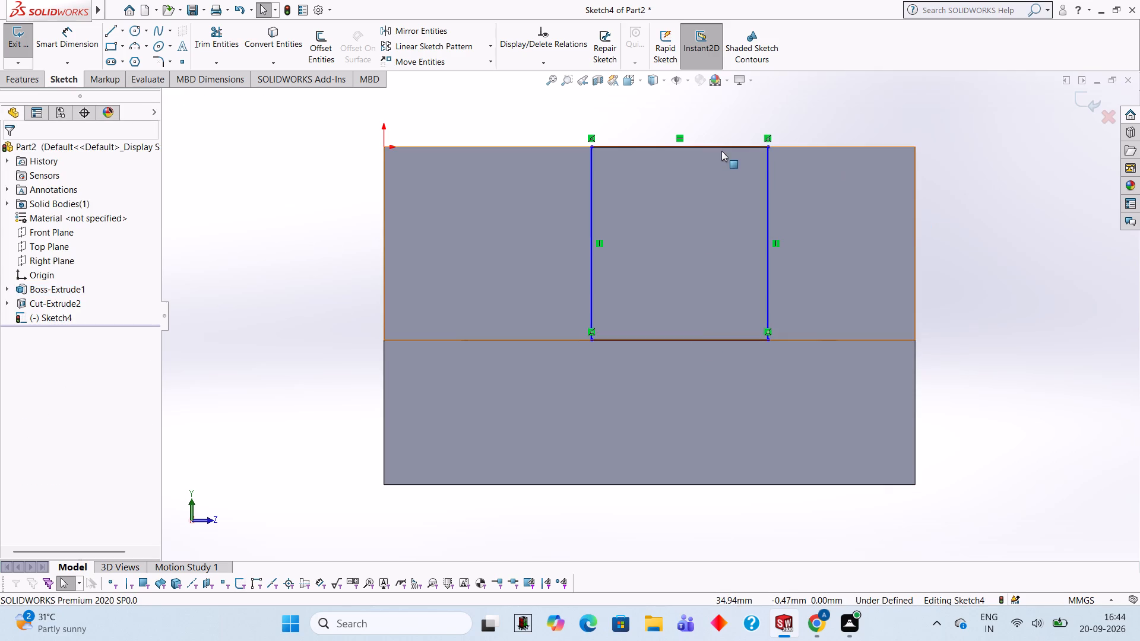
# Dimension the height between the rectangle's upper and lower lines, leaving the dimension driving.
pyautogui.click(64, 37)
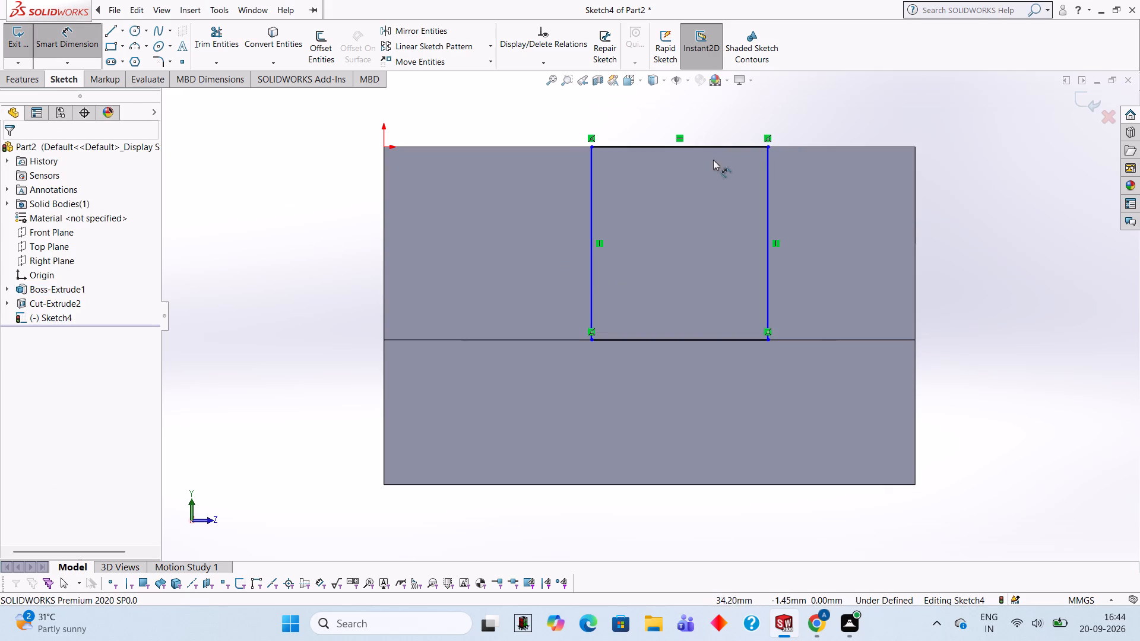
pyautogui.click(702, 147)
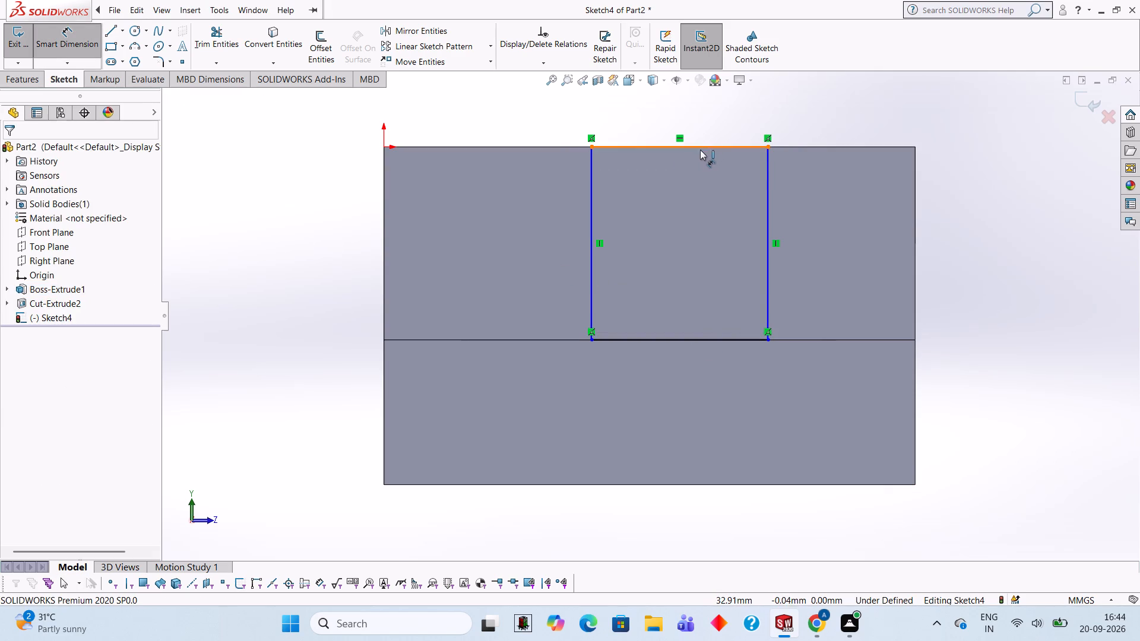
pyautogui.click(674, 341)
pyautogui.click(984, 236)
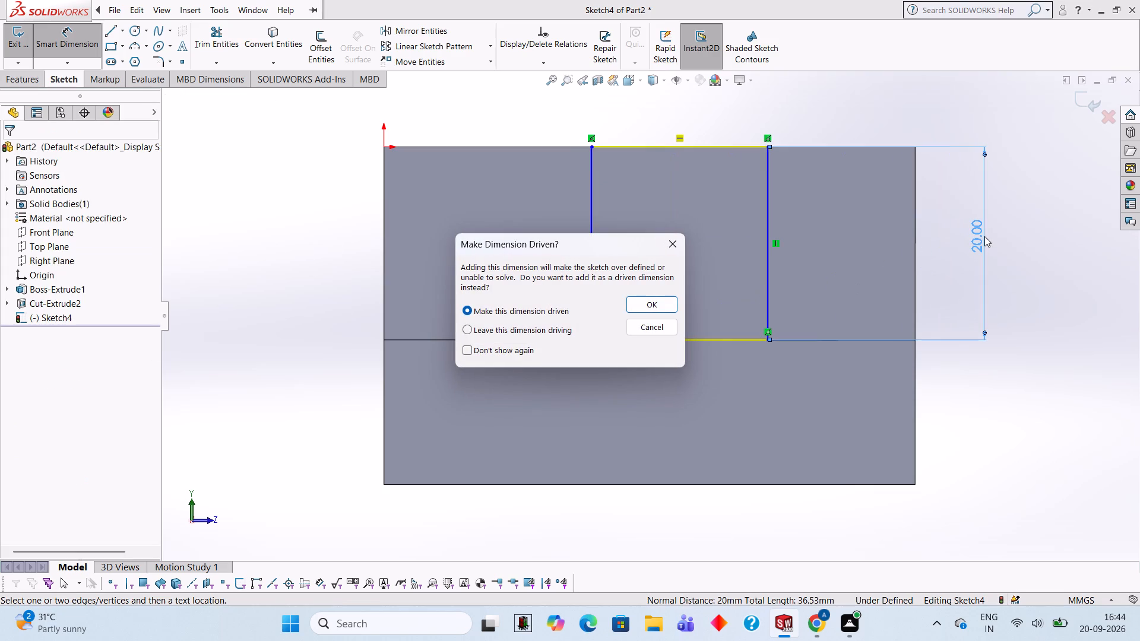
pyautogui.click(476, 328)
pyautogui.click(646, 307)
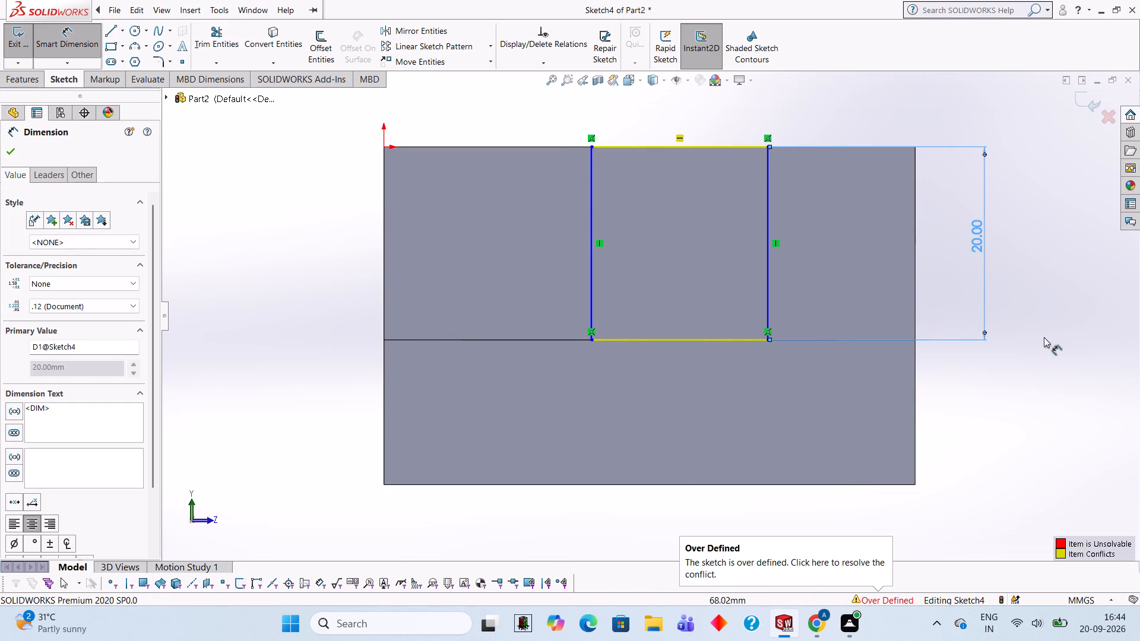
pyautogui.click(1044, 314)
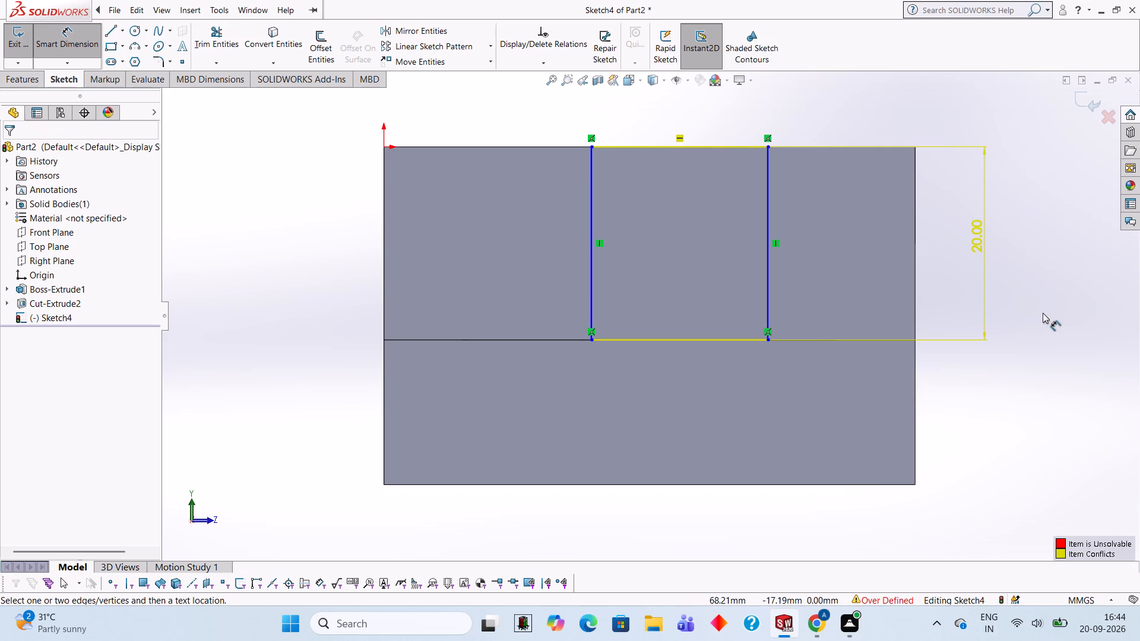
# Undo the driving height dimension and all the rectangle's lines, back to an empty sketch on the side face.
pyautogui.hotkey('ctrl', 'z')
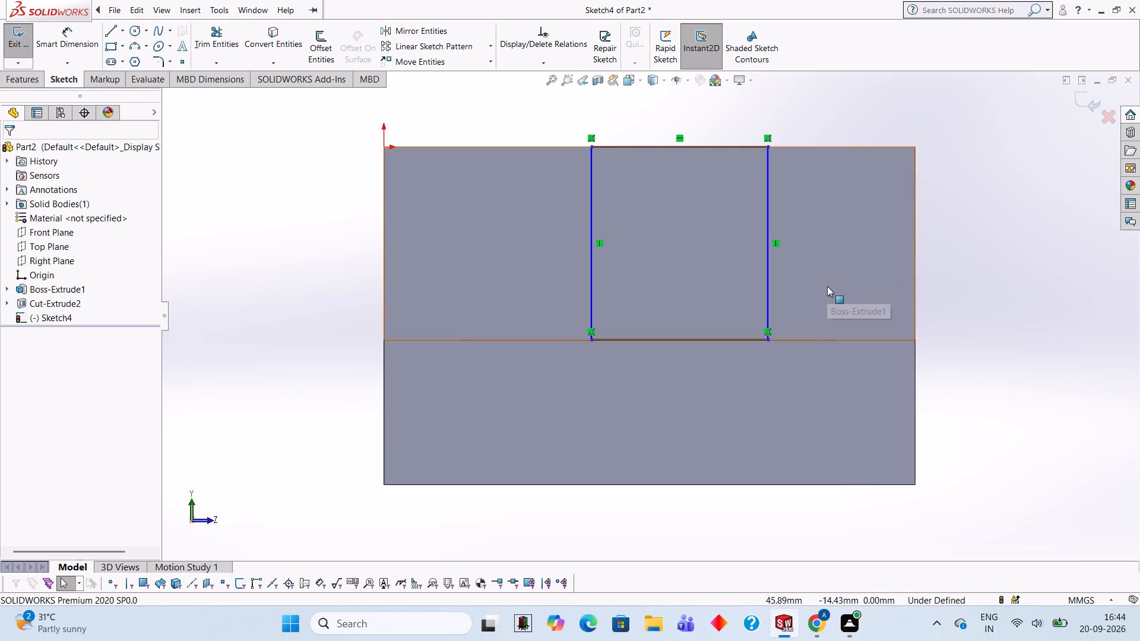
pyautogui.moveTo(680, 269); pyautogui.dragTo(664, 277)
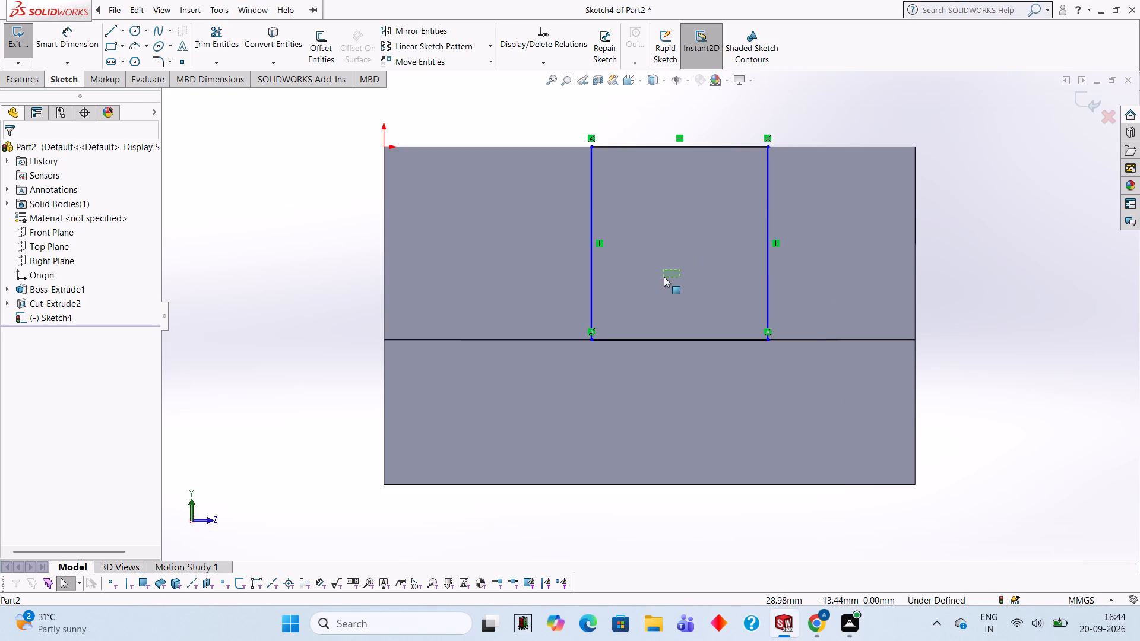
pyautogui.hotkey('ctrl', 'z')
pyautogui.hotkey('ctrl', 'z')
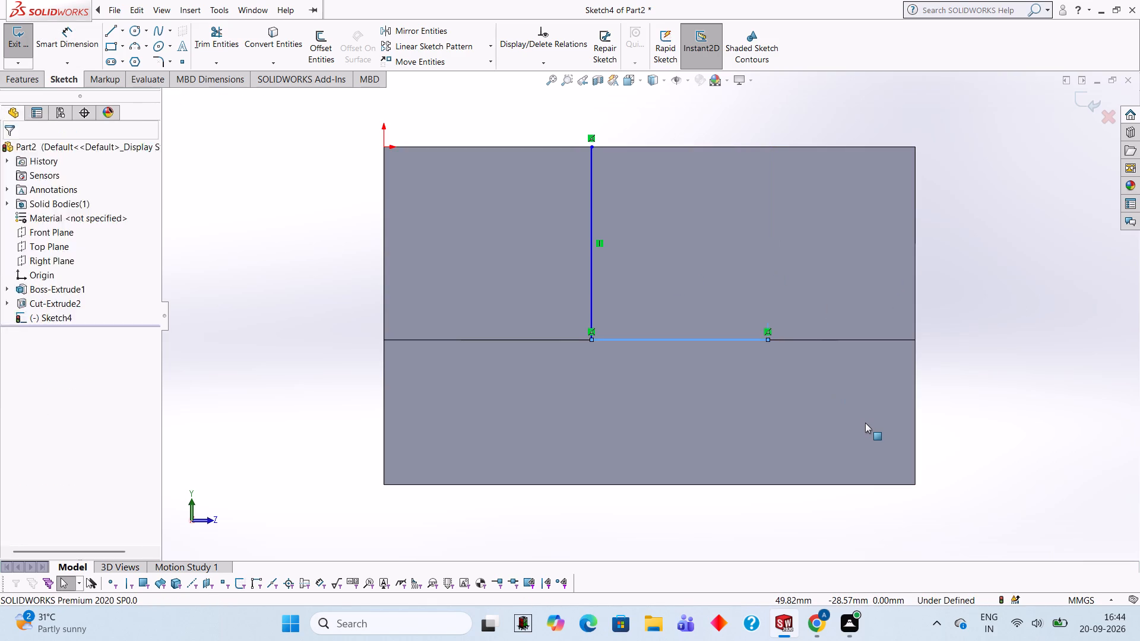
pyautogui.hotkey('ctrl', 'z')
pyautogui.hotkey('ctrl', 'z')
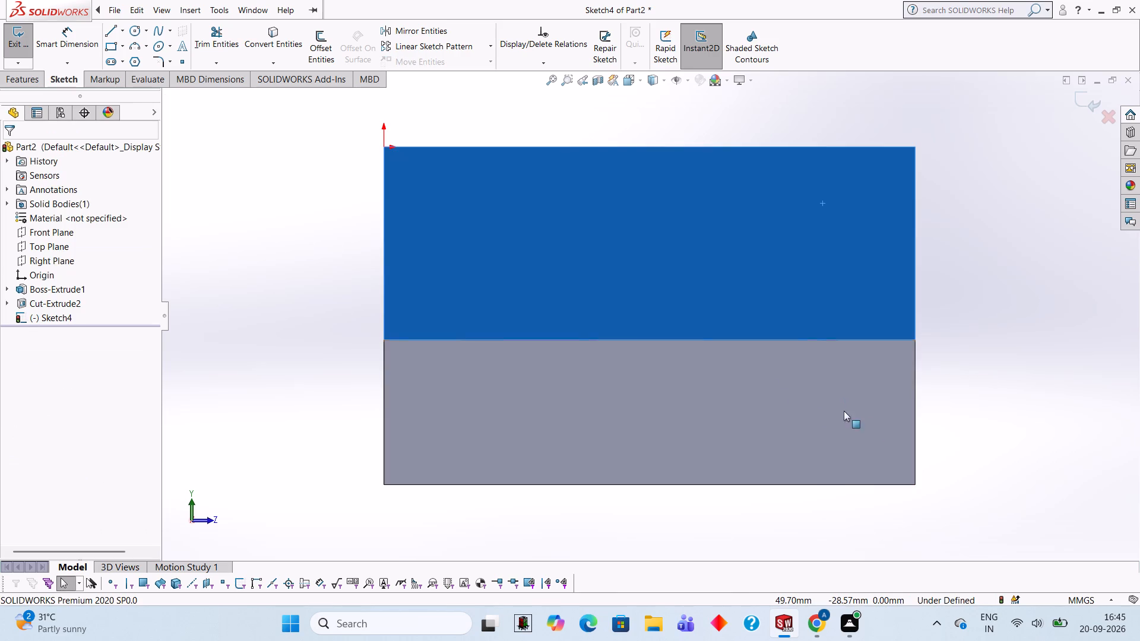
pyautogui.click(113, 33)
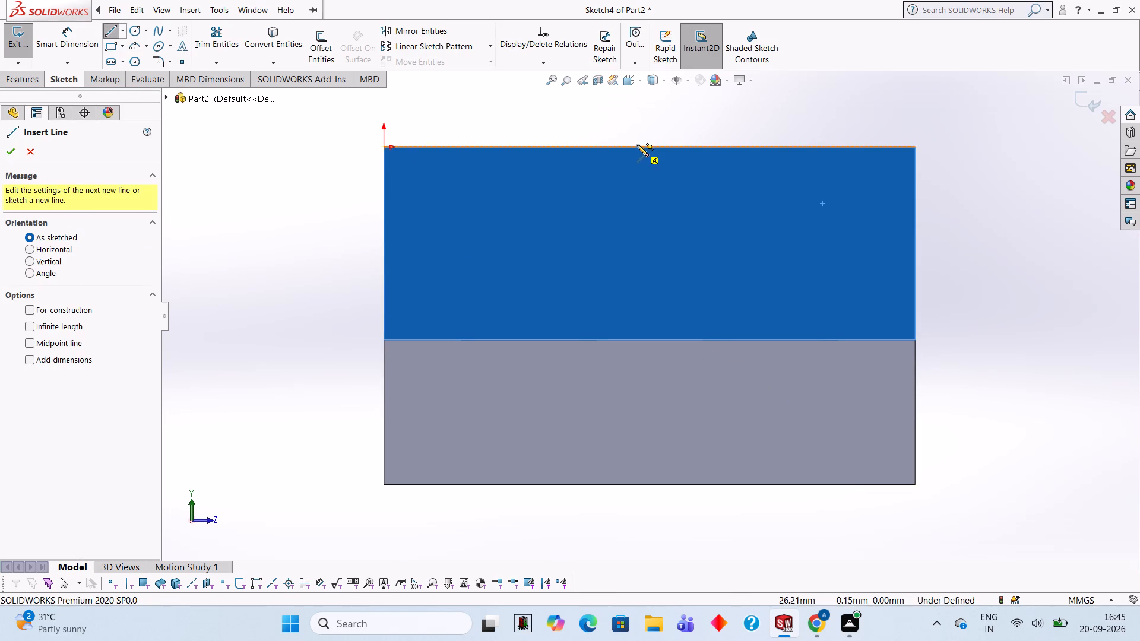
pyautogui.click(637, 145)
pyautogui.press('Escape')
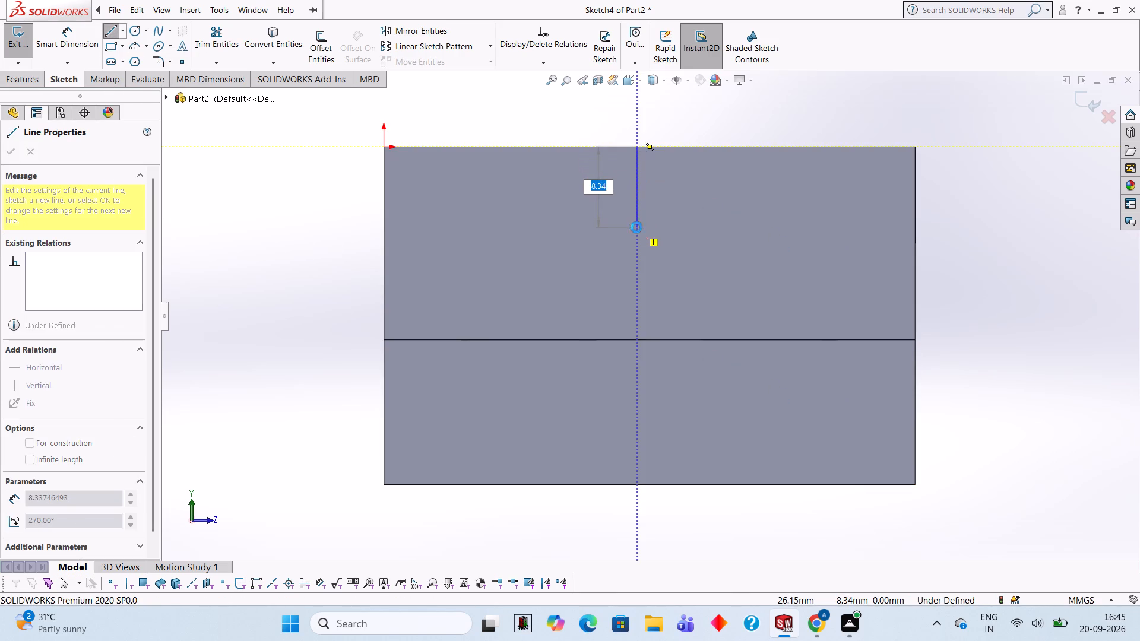
# Sketch a corner rectangle 15 mm high and 12 mm wide, starting on the face's upper edge about 25 mm from the origin.
pyautogui.click(107, 44)
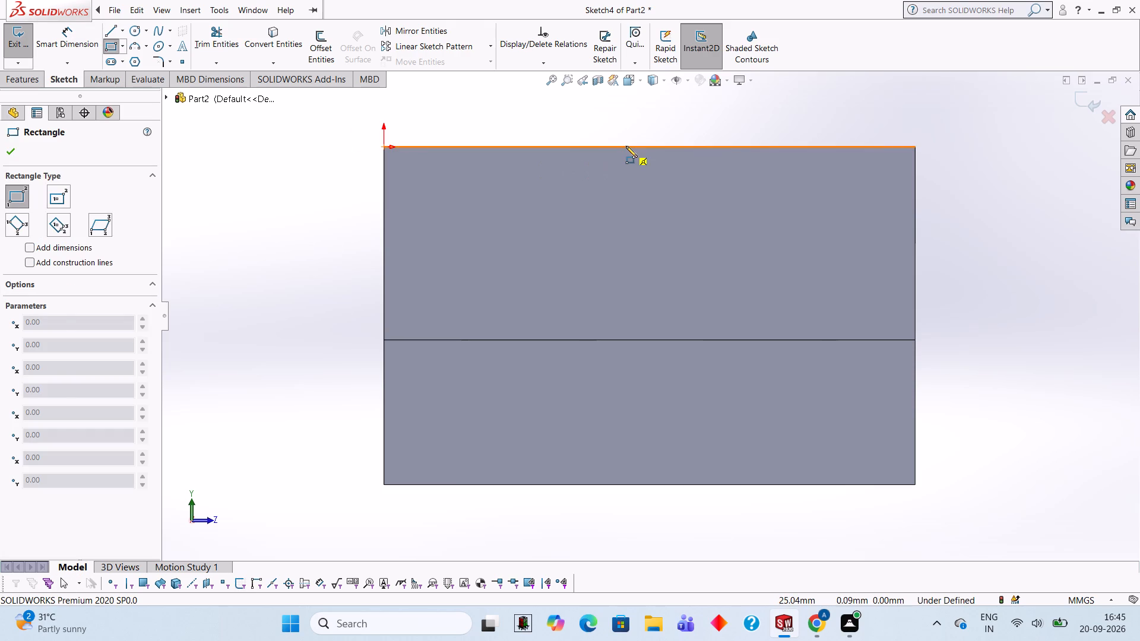
pyautogui.click(626, 146)
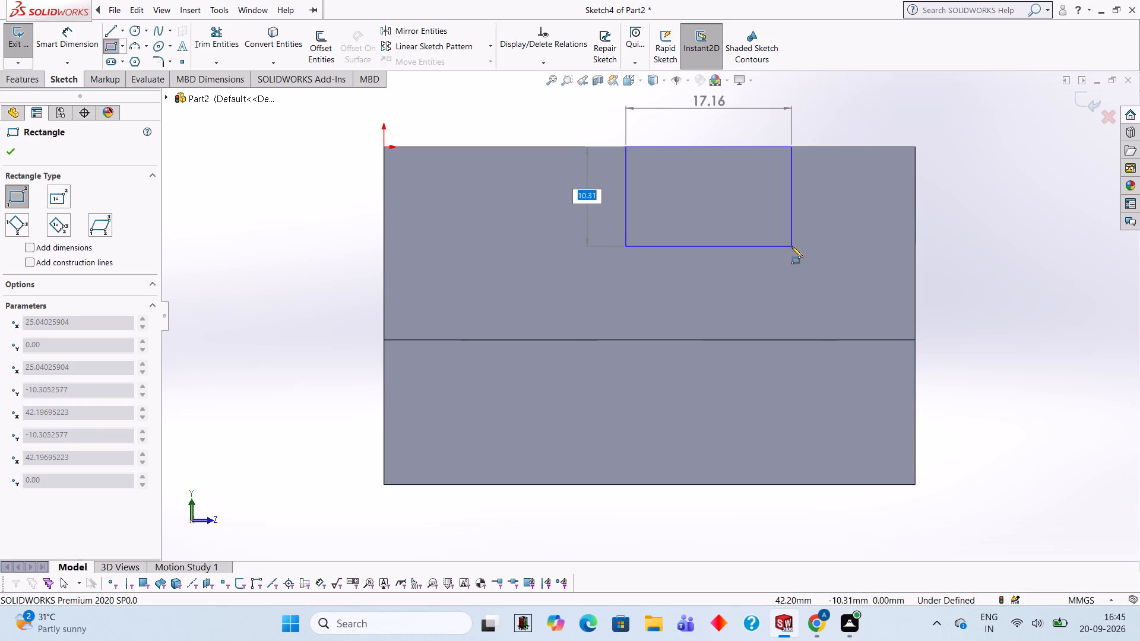
pyautogui.write('15')
pyautogui.press('Return')
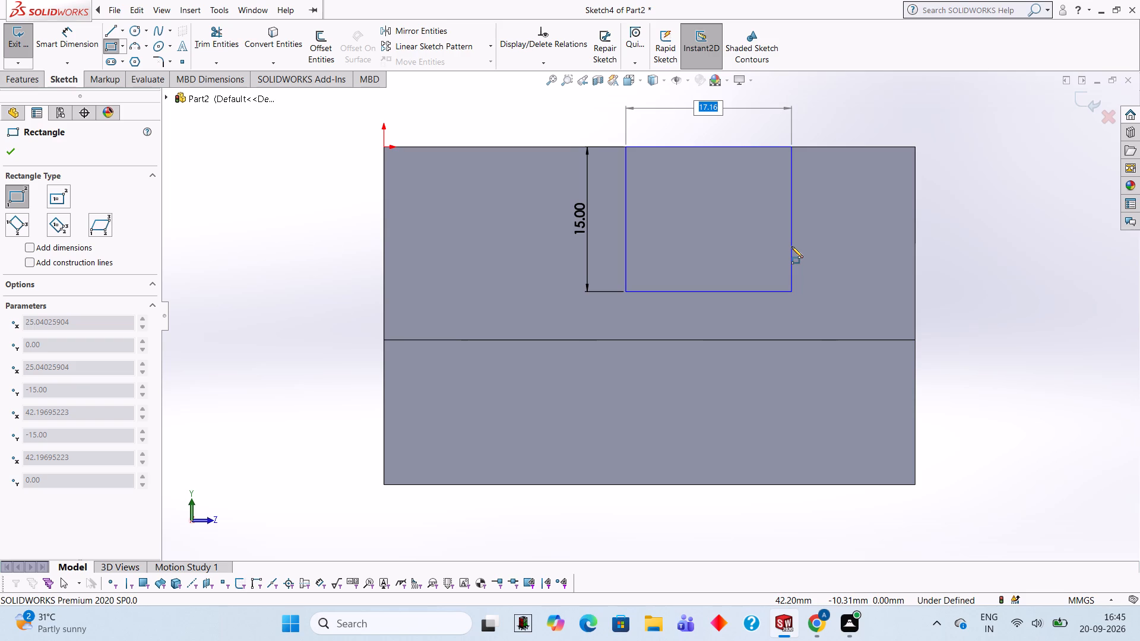
pyautogui.write('12')
pyautogui.press('Return')
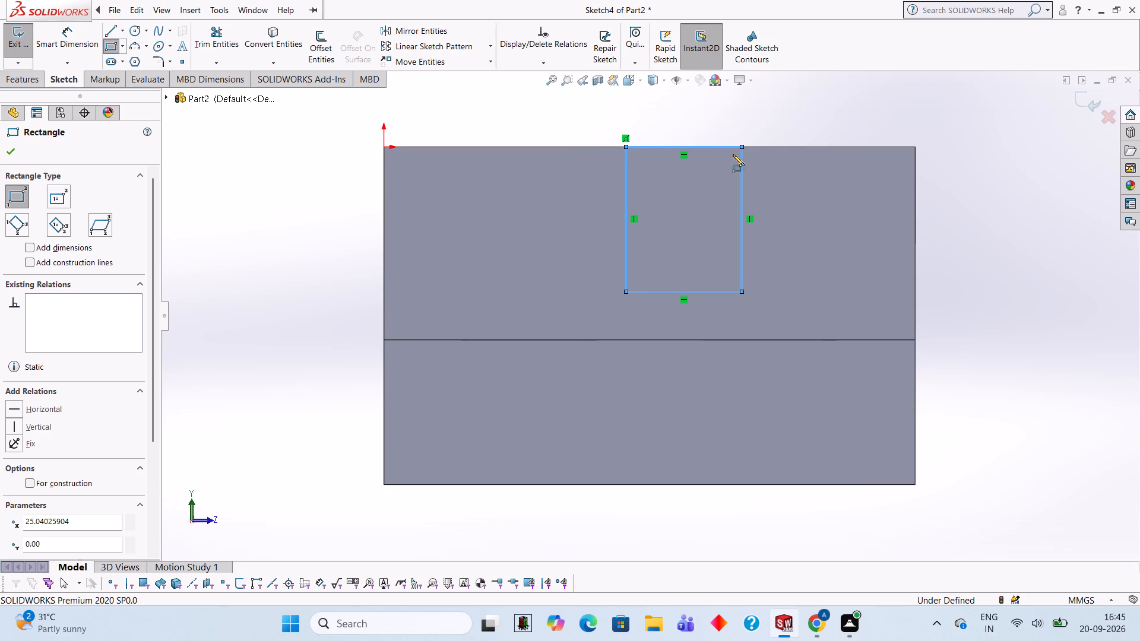
# Dimension the height between the rectangle's upper and lower lines and set it to 12 mm.
pyautogui.click(78, 31)
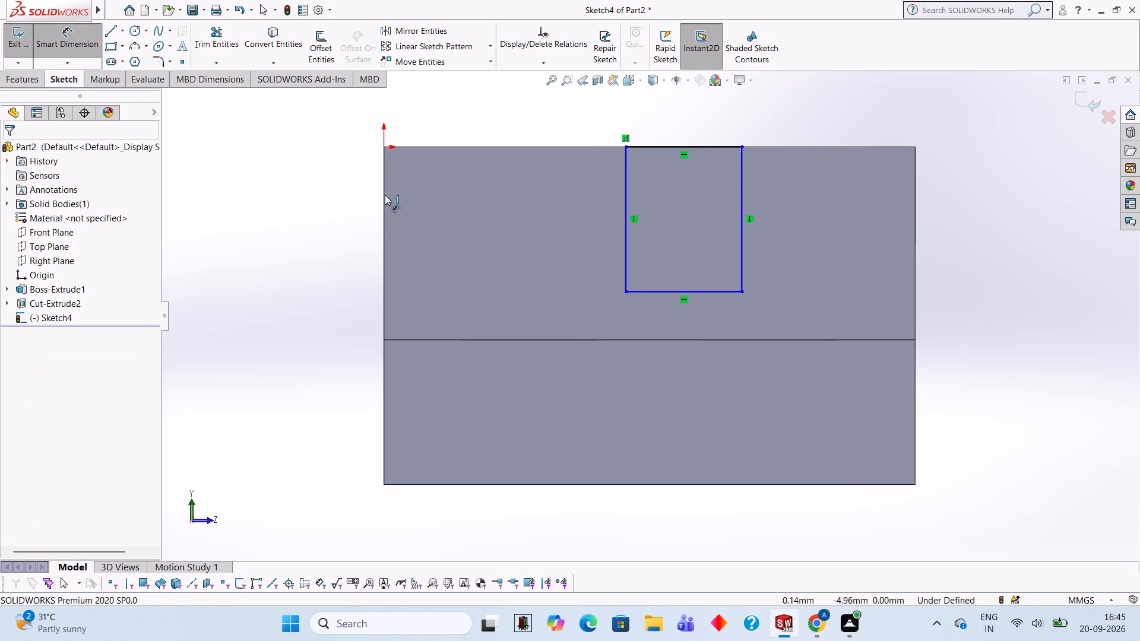
pyautogui.click(695, 146)
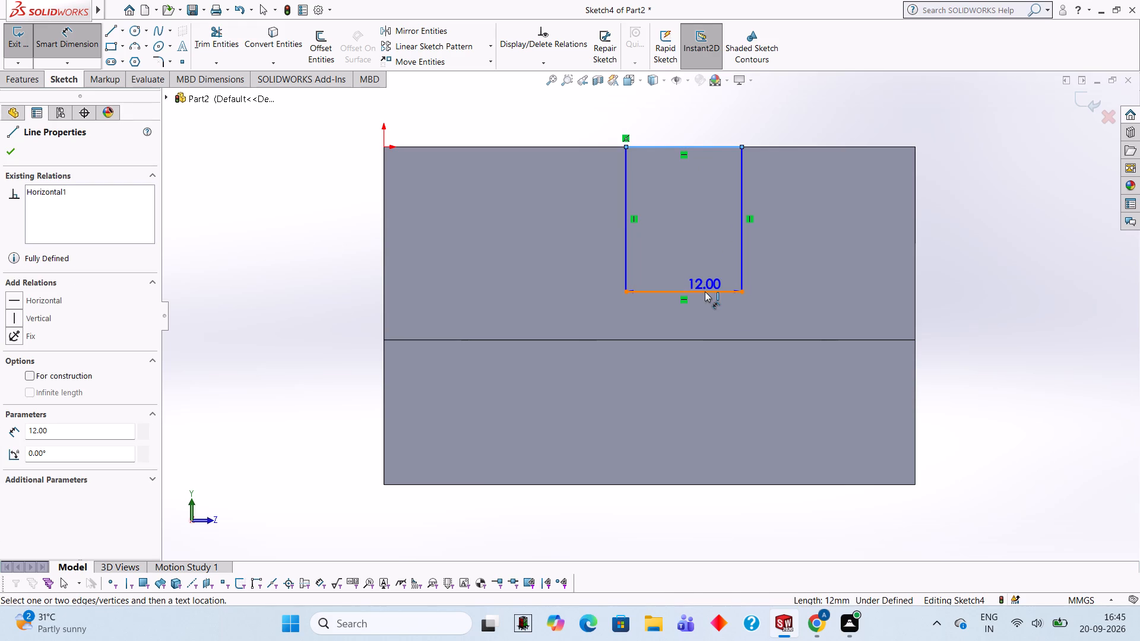
pyautogui.click(705, 291)
pyautogui.click(986, 195)
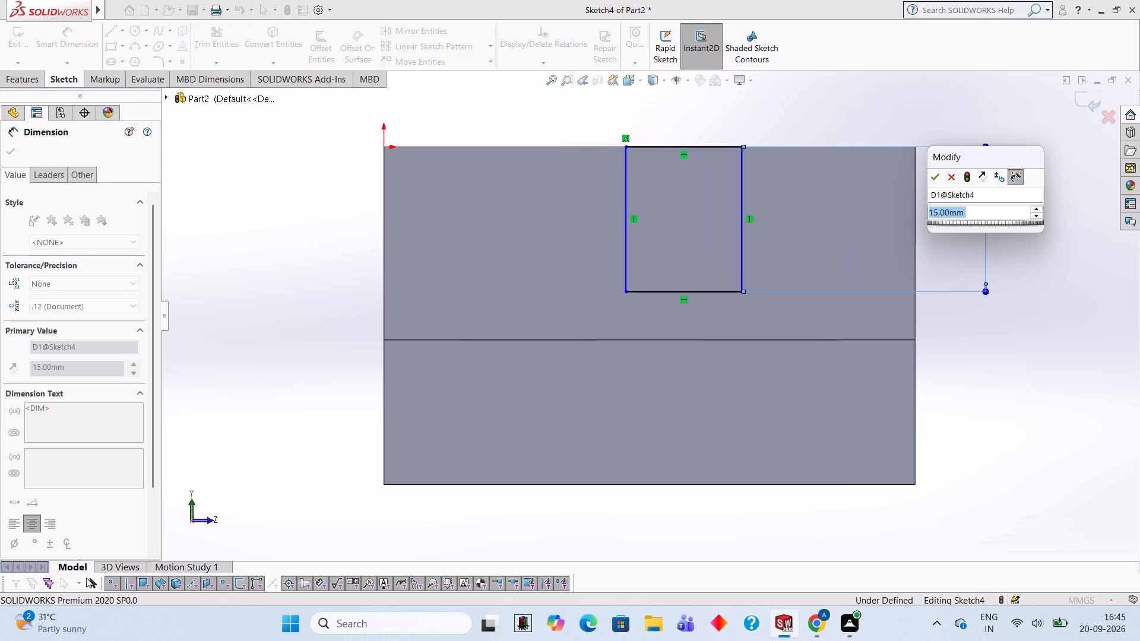
pyautogui.write('12')
pyautogui.press('Return')
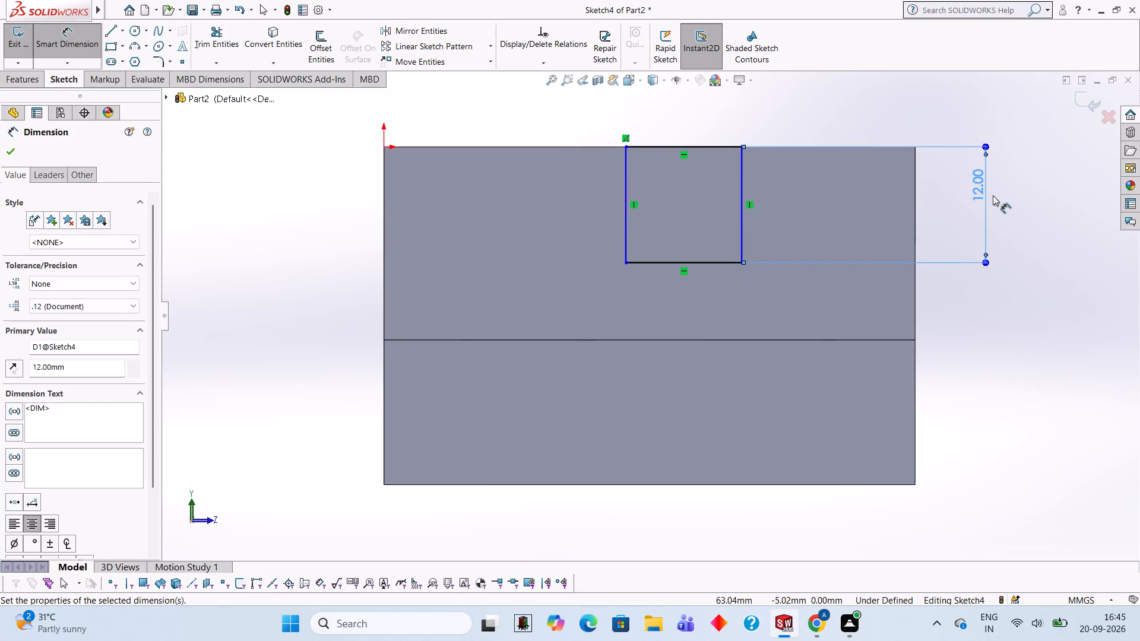
pyautogui.click(1046, 198)
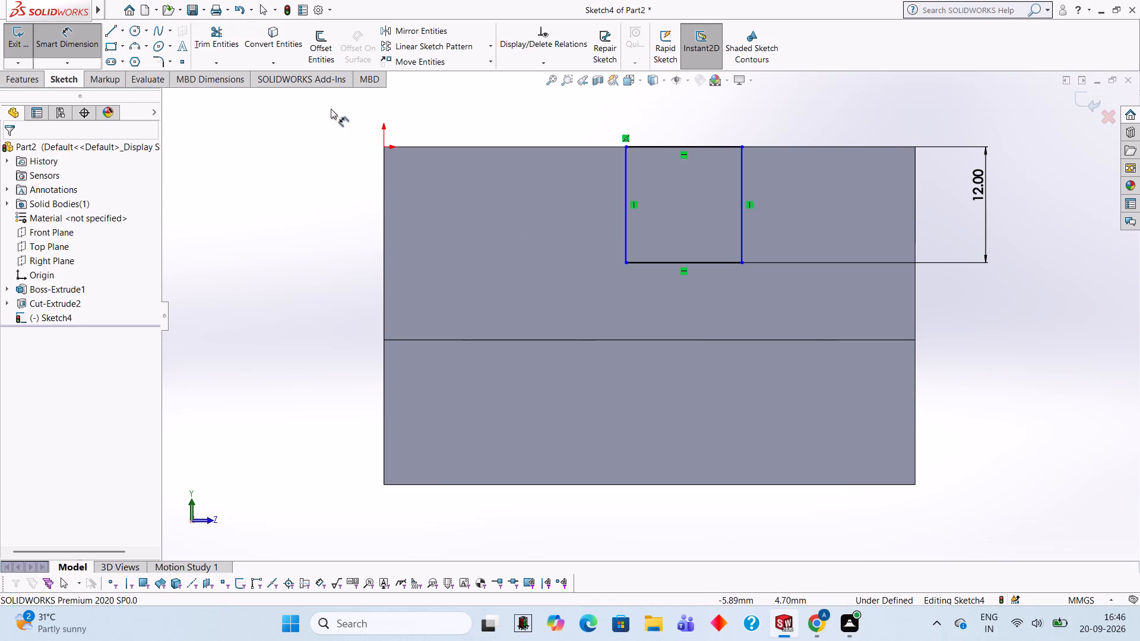
# Dimension the distance from the side face's edge at the origin to the rectangle's nearer vertical line as 25 mm.
pyautogui.click(386, 188)
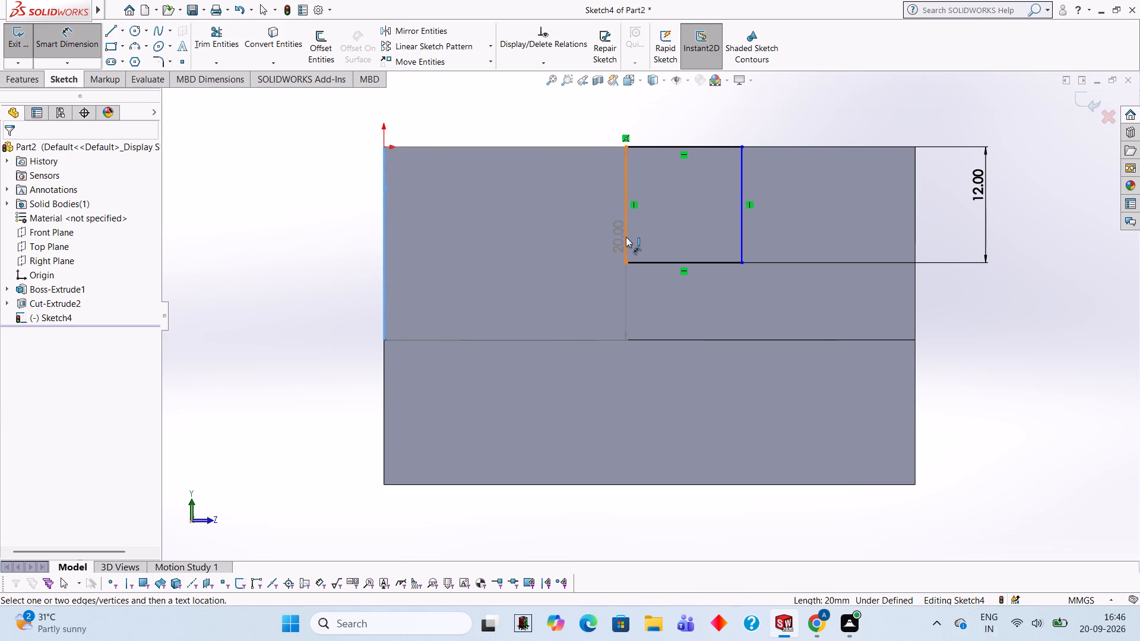
pyautogui.click(626, 237)
pyautogui.click(508, 113)
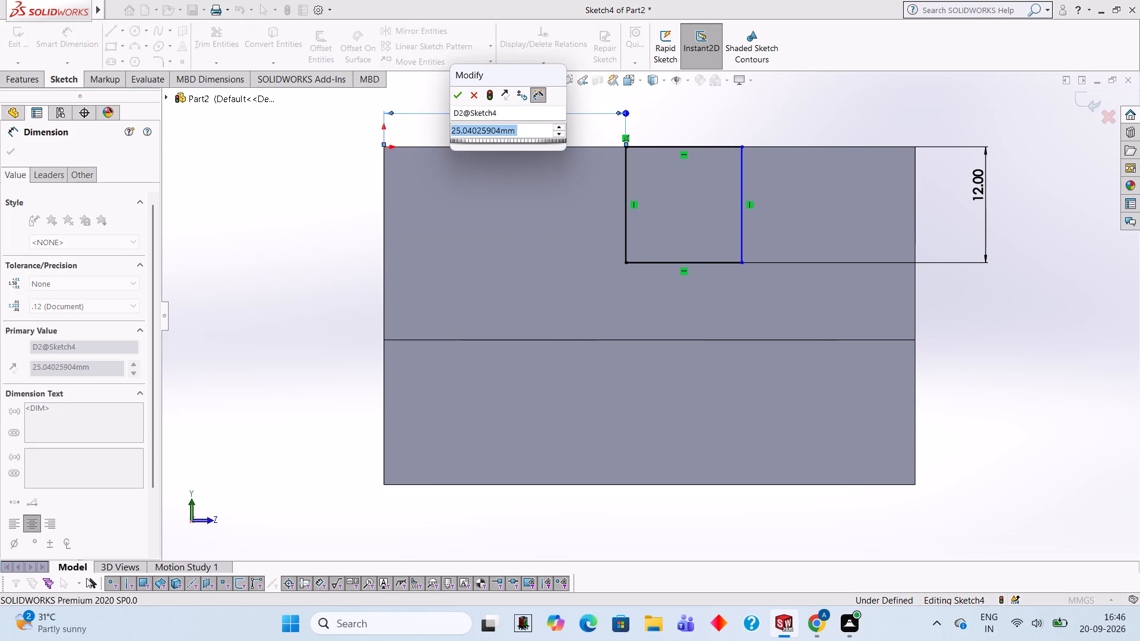
pyautogui.write('25')
pyautogui.press('Return')
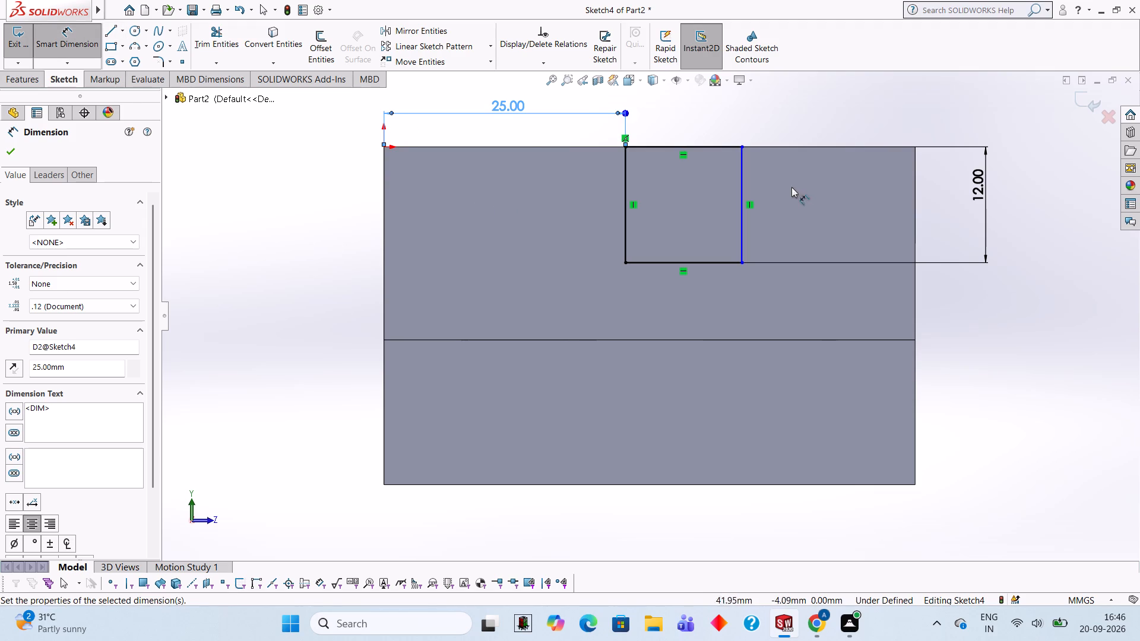
# Dimension the rectangle's upper line and set its width to 15 mm.
pyautogui.click(706, 143)
pyautogui.click(706, 145)
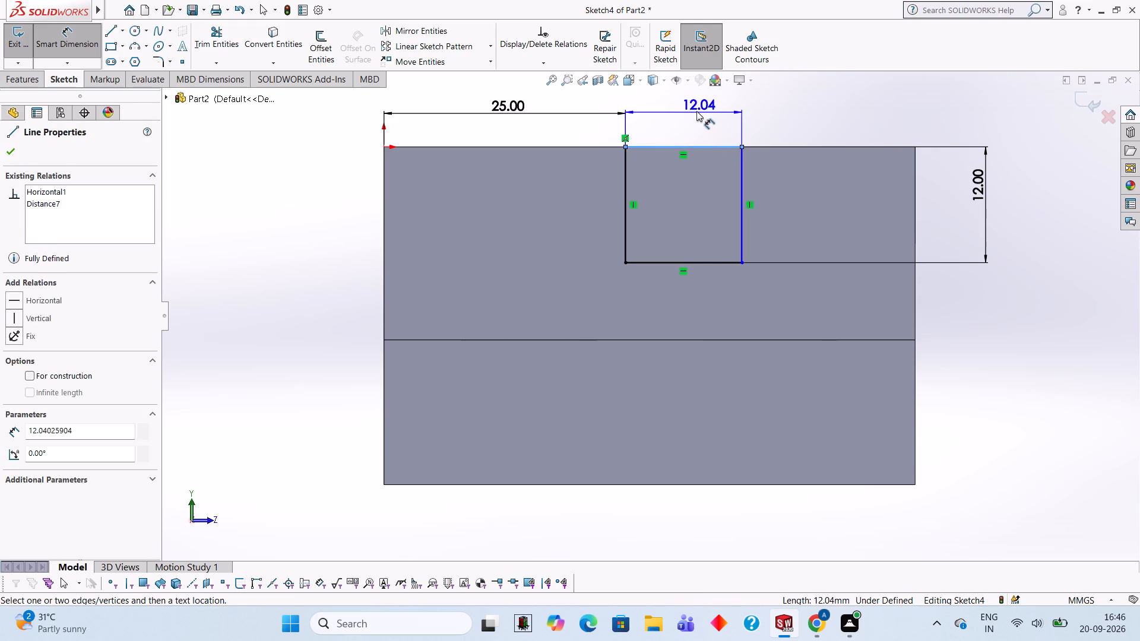
pyautogui.click(696, 110)
pyautogui.write('15')
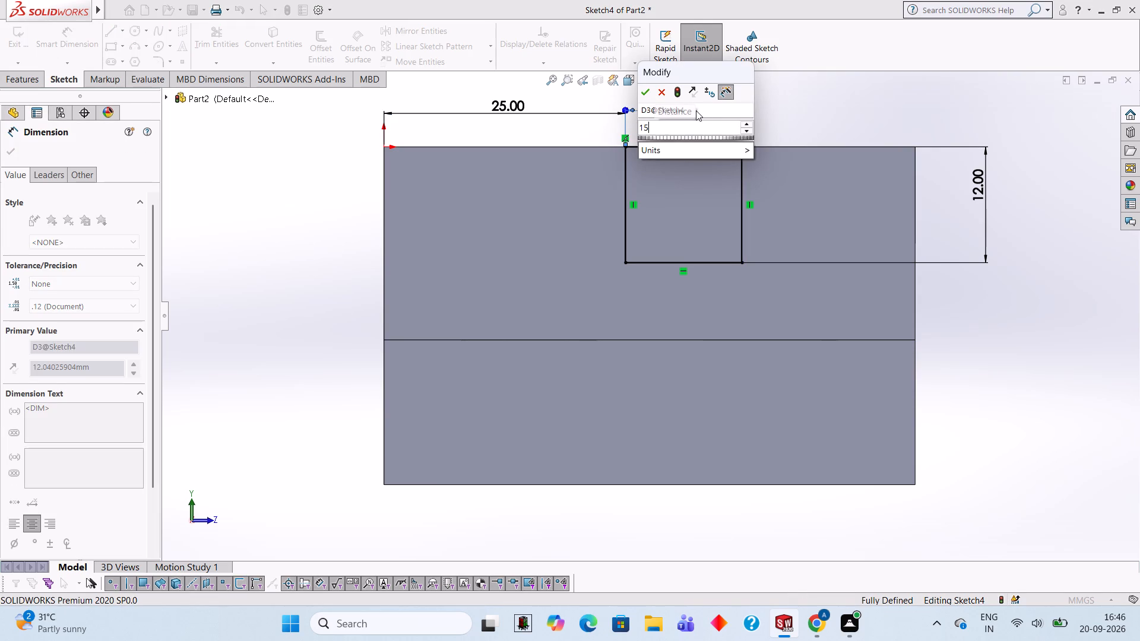
pyautogui.press('Return')
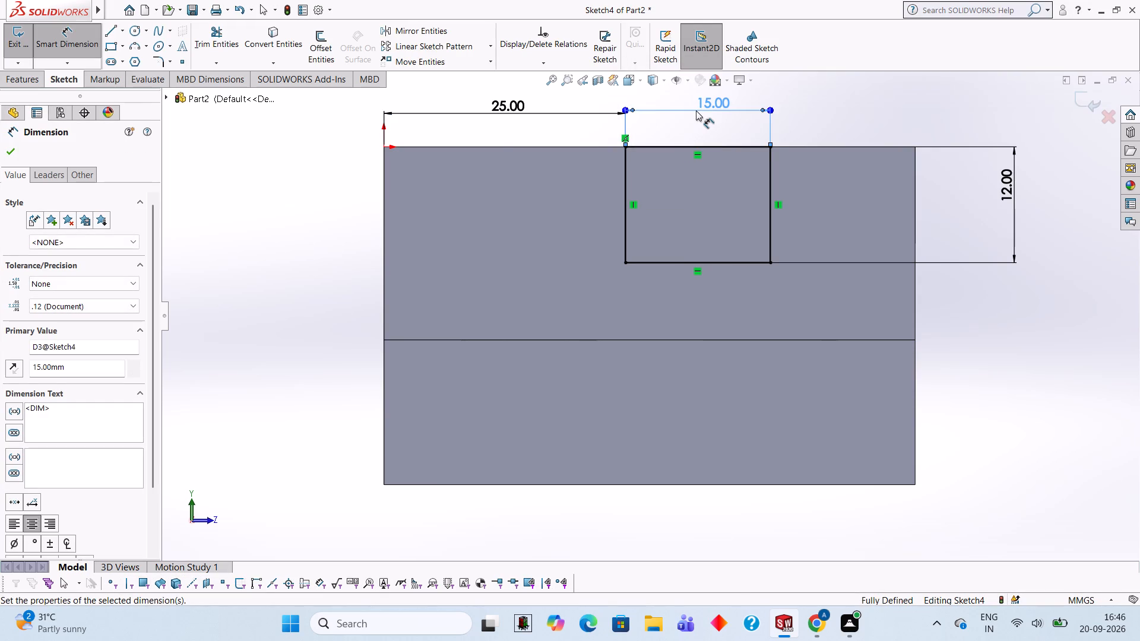
pyautogui.click(199, 186)
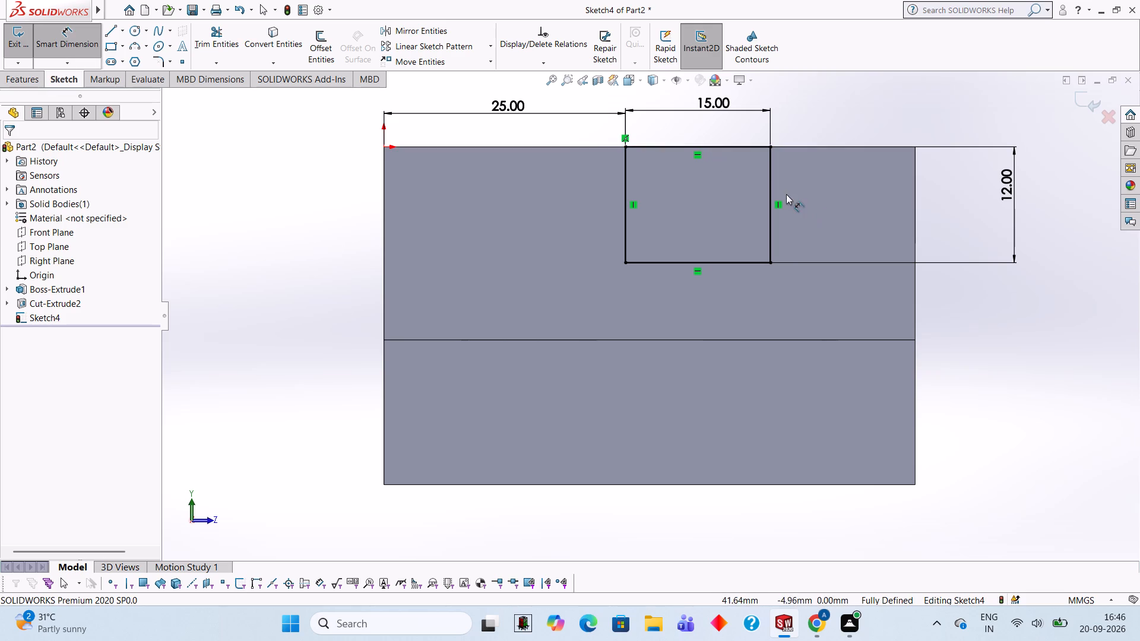
# Add a driven dimension between the rectangle's other vertical line and the face's edge farthest from the origin.
pyautogui.click(768, 173)
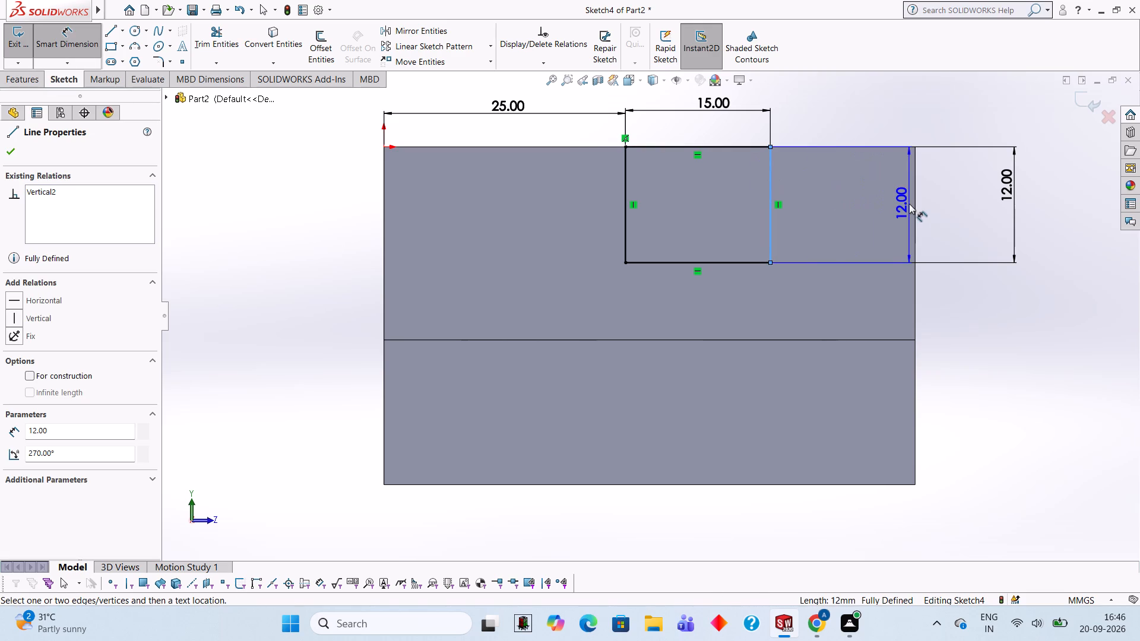
pyautogui.click(915, 206)
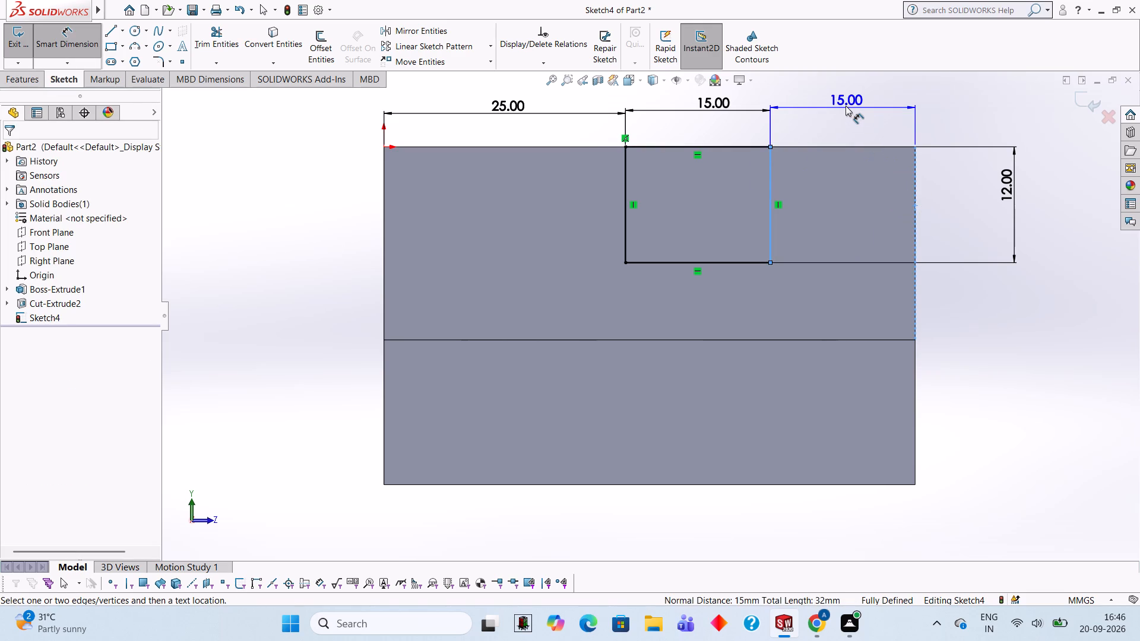
pyautogui.click(845, 106)
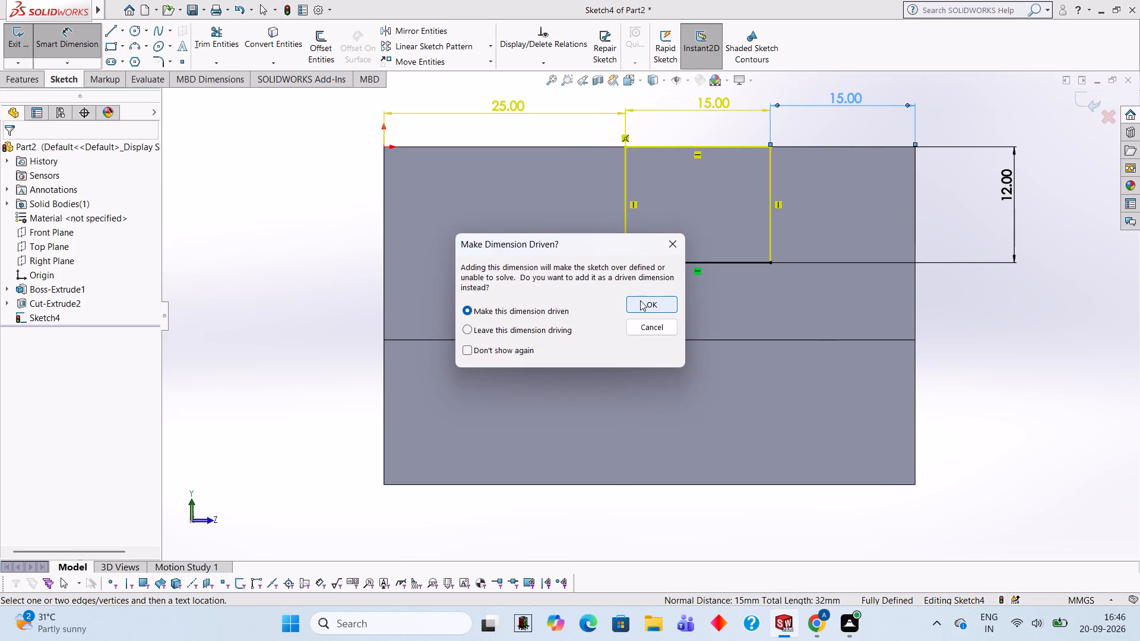
pyautogui.click(645, 302)
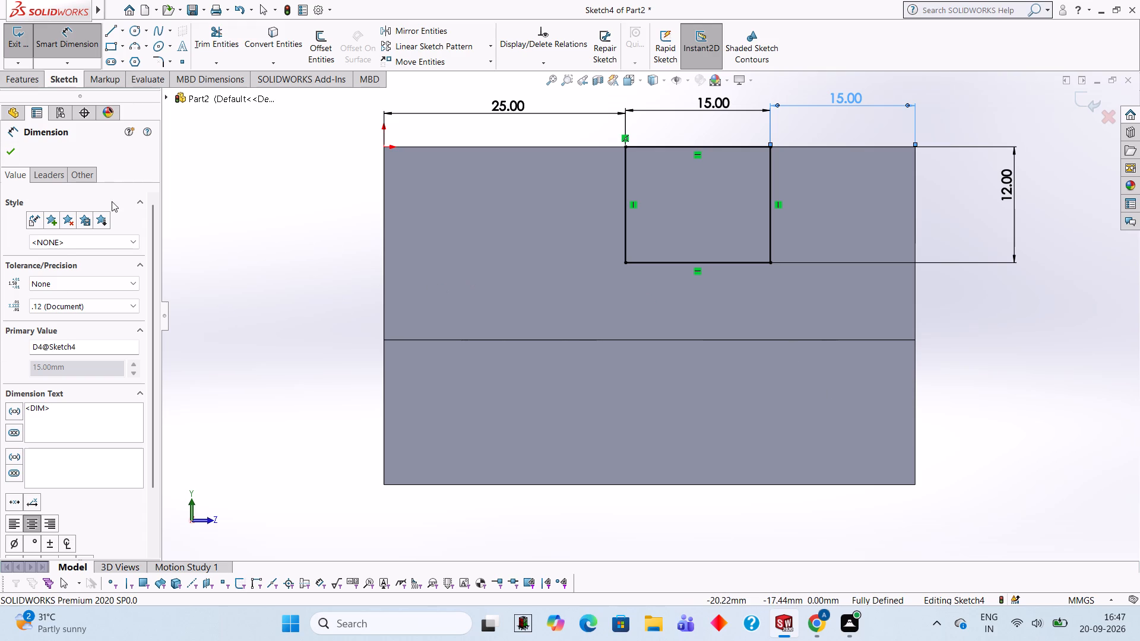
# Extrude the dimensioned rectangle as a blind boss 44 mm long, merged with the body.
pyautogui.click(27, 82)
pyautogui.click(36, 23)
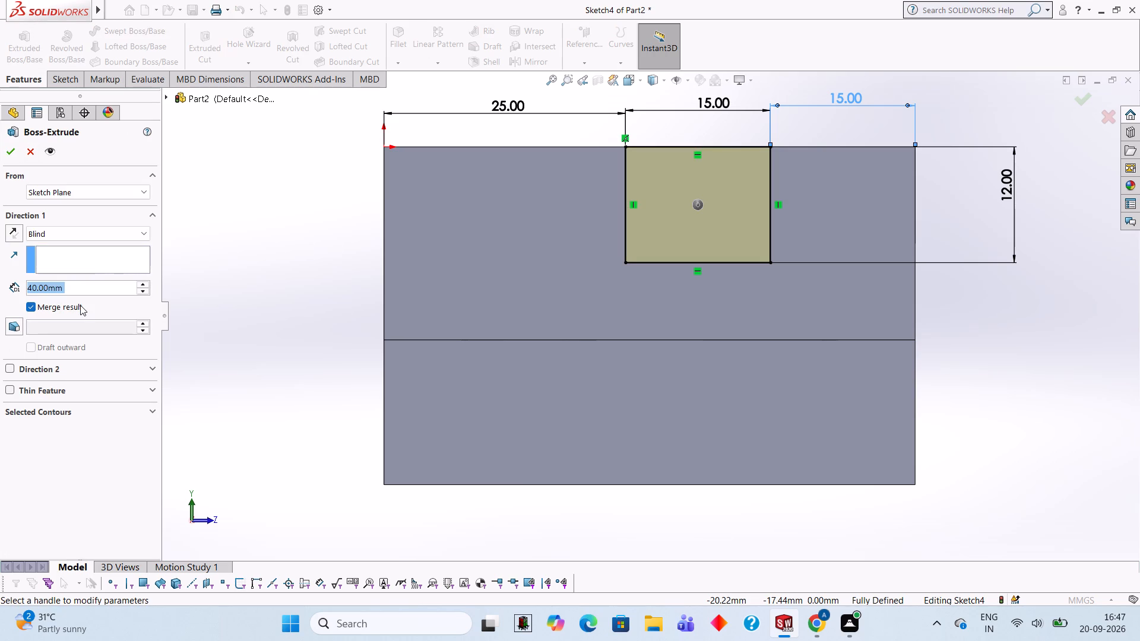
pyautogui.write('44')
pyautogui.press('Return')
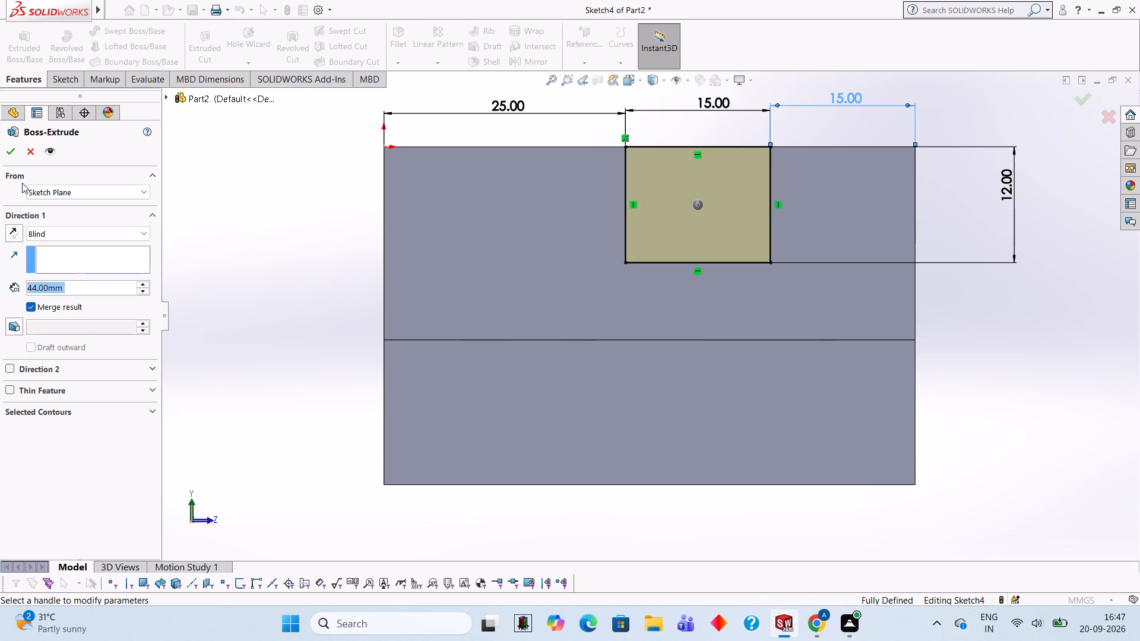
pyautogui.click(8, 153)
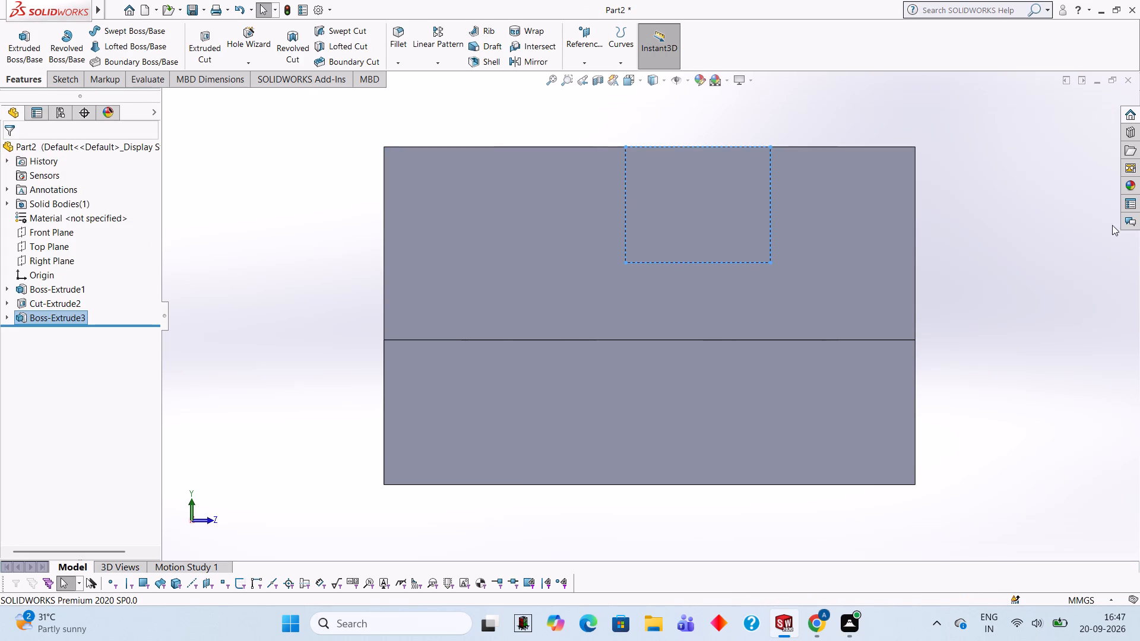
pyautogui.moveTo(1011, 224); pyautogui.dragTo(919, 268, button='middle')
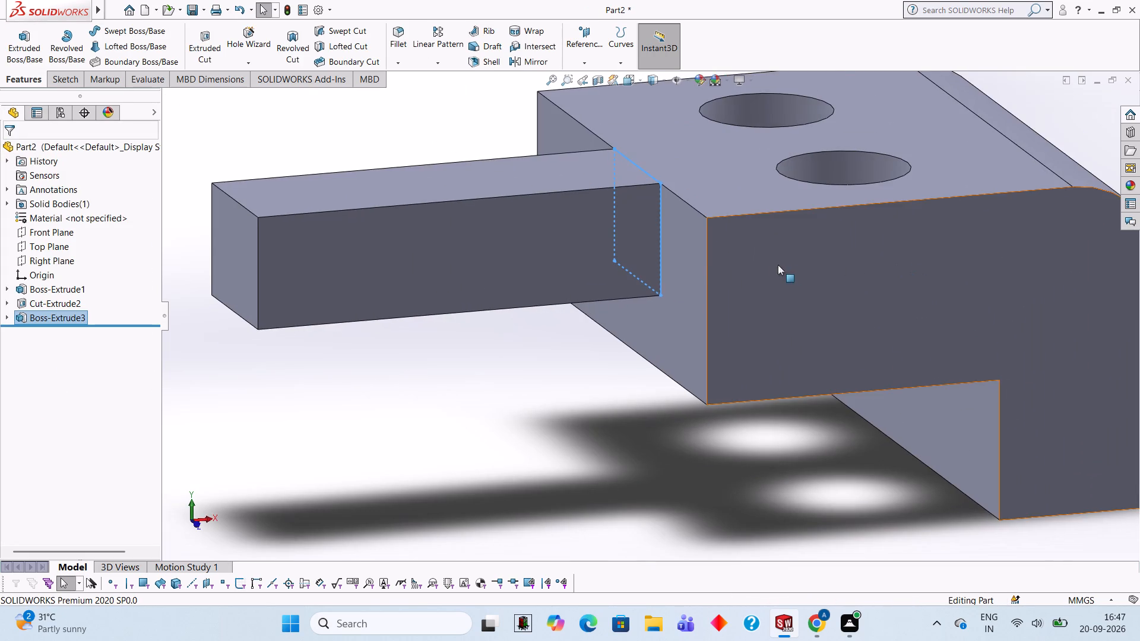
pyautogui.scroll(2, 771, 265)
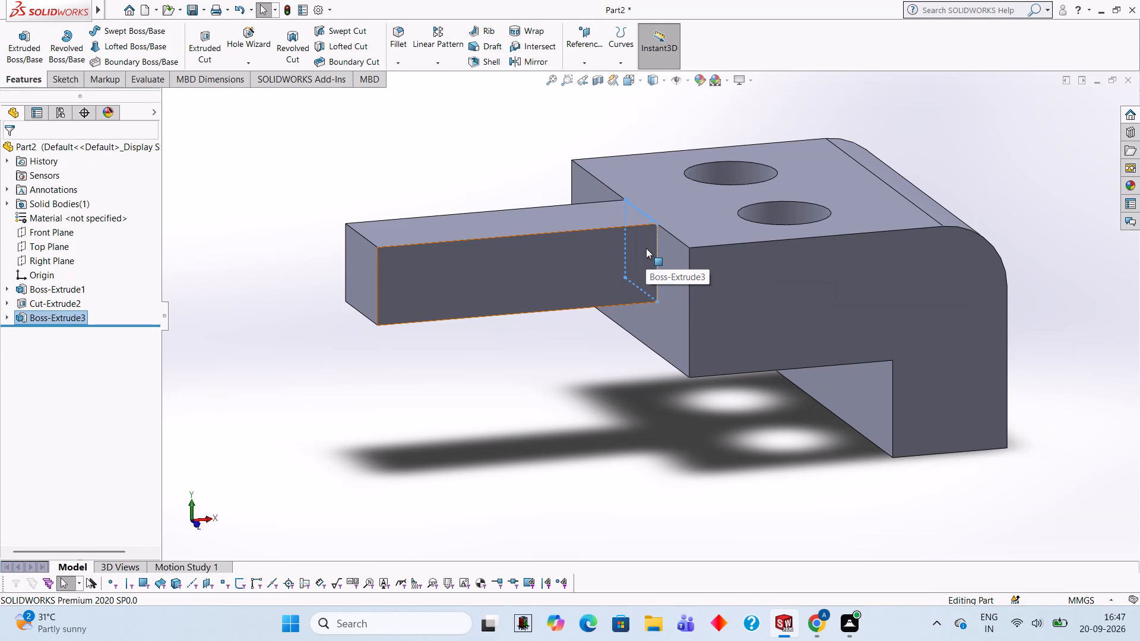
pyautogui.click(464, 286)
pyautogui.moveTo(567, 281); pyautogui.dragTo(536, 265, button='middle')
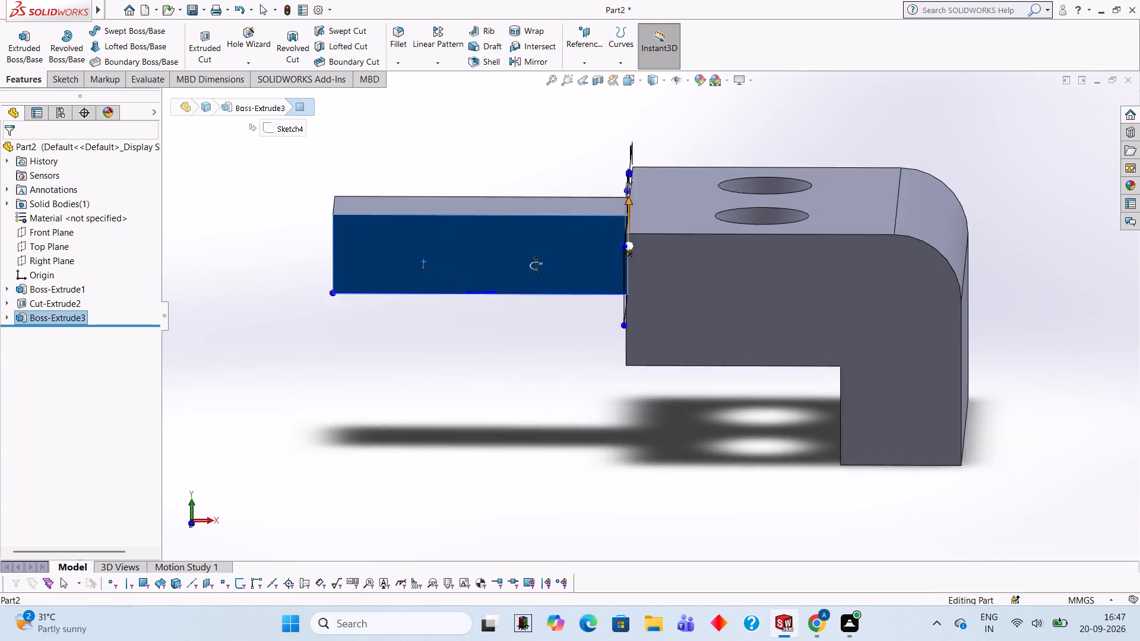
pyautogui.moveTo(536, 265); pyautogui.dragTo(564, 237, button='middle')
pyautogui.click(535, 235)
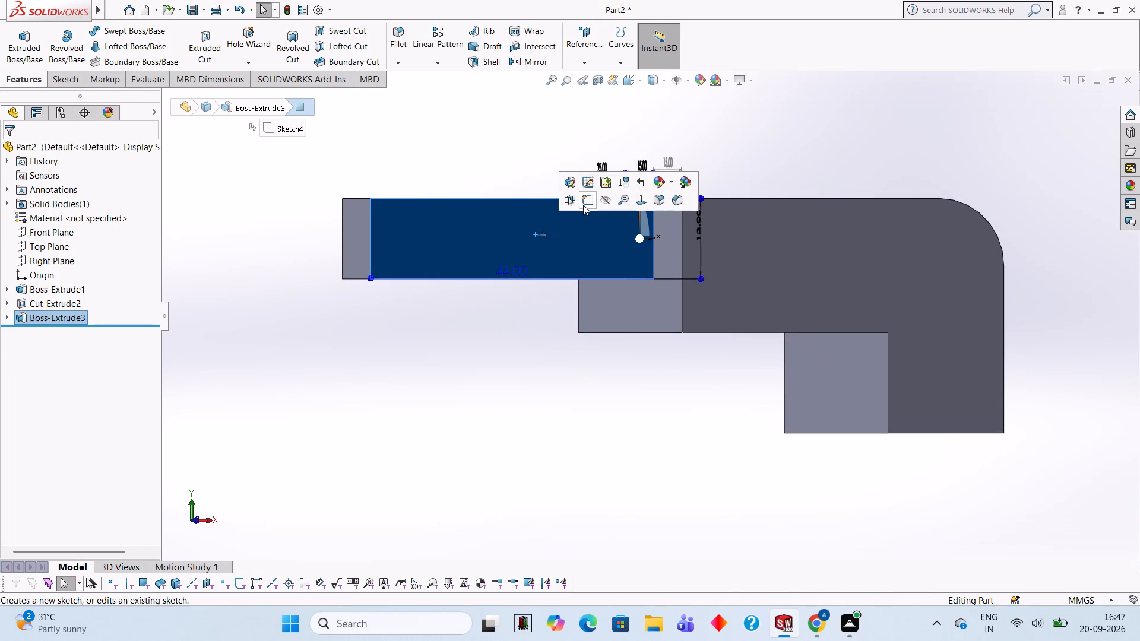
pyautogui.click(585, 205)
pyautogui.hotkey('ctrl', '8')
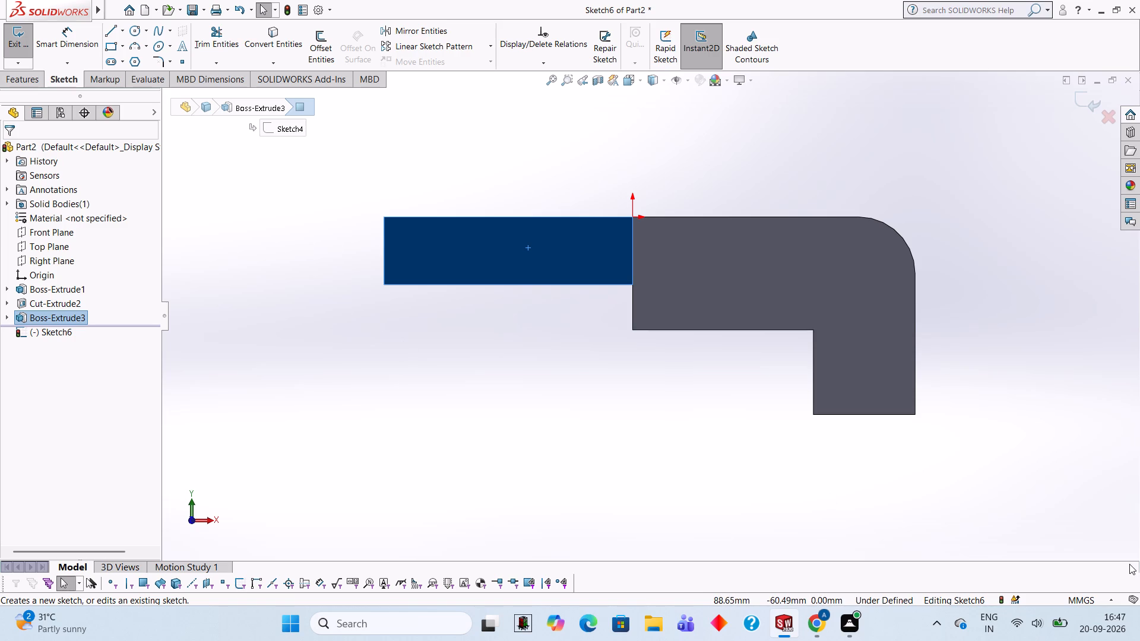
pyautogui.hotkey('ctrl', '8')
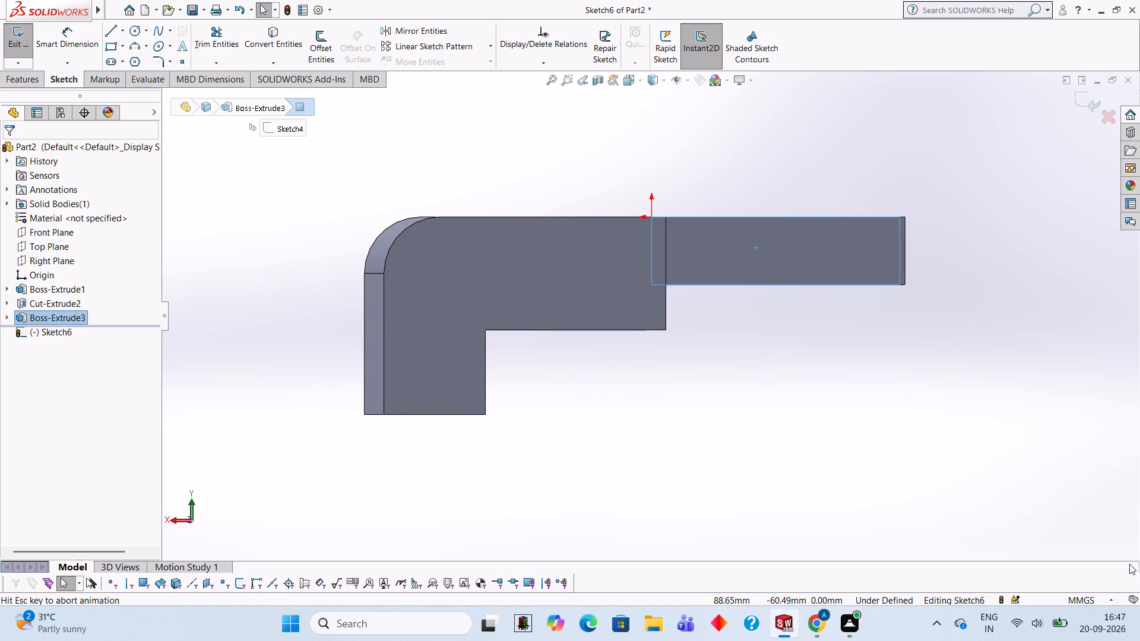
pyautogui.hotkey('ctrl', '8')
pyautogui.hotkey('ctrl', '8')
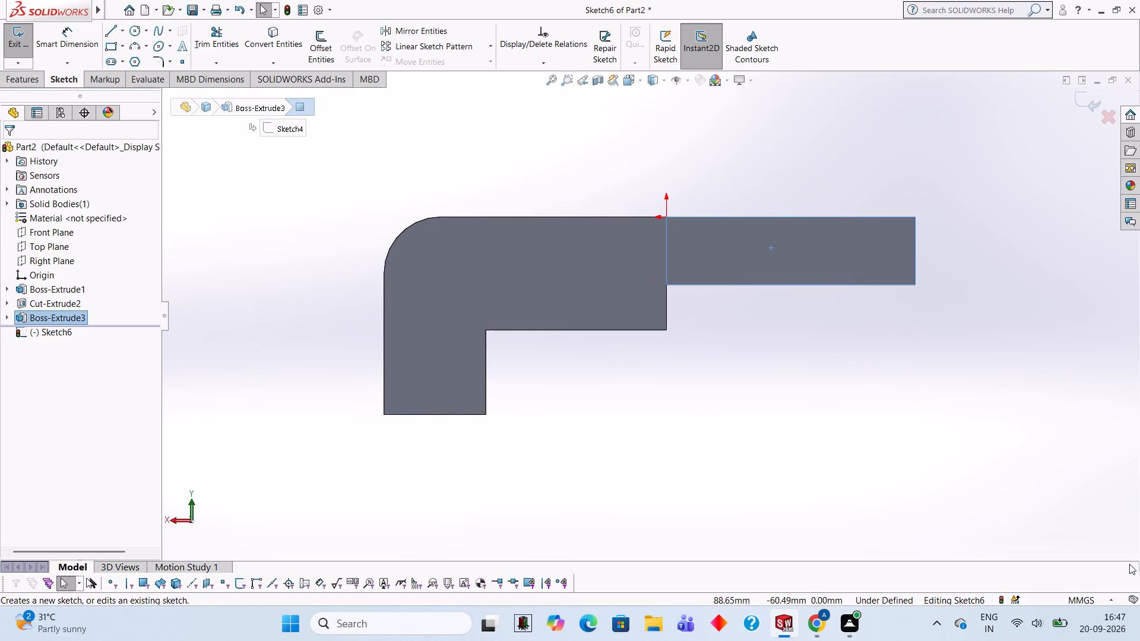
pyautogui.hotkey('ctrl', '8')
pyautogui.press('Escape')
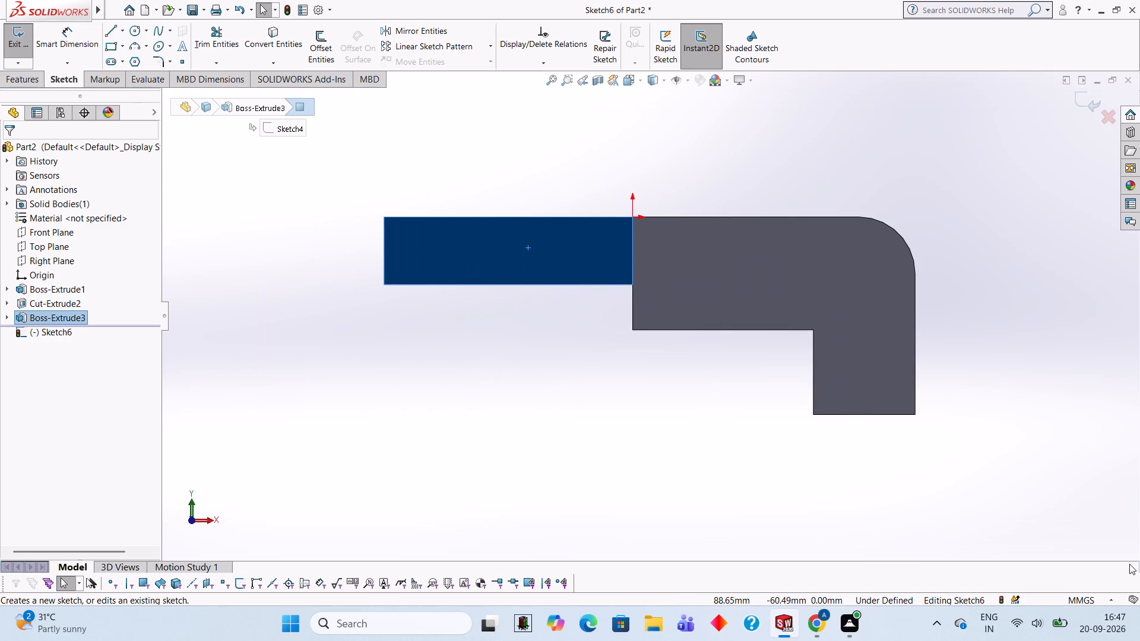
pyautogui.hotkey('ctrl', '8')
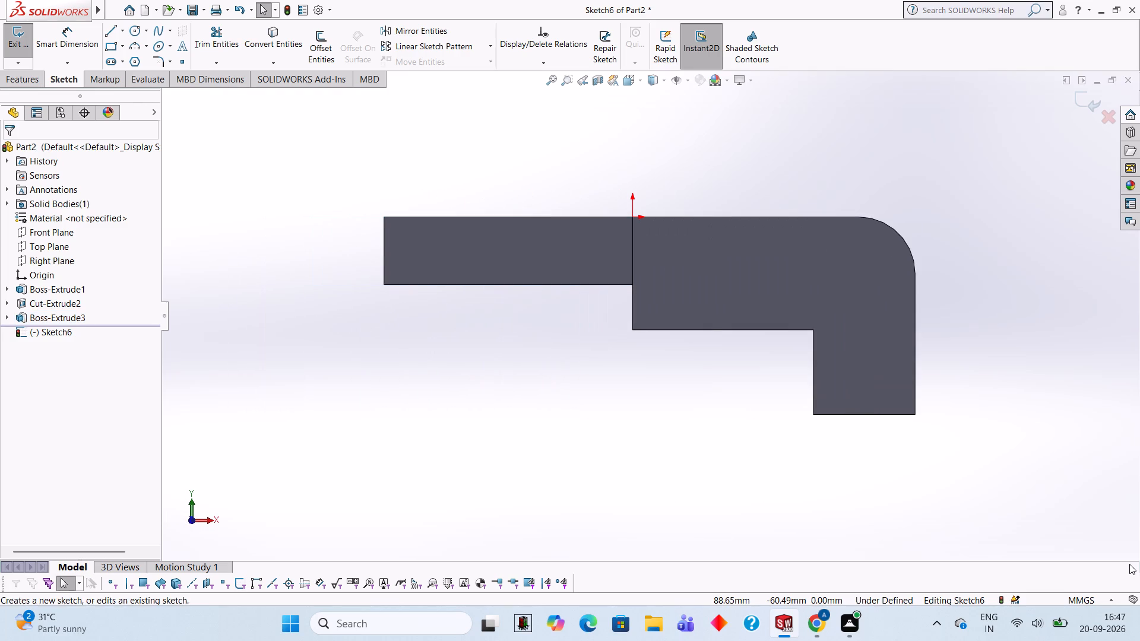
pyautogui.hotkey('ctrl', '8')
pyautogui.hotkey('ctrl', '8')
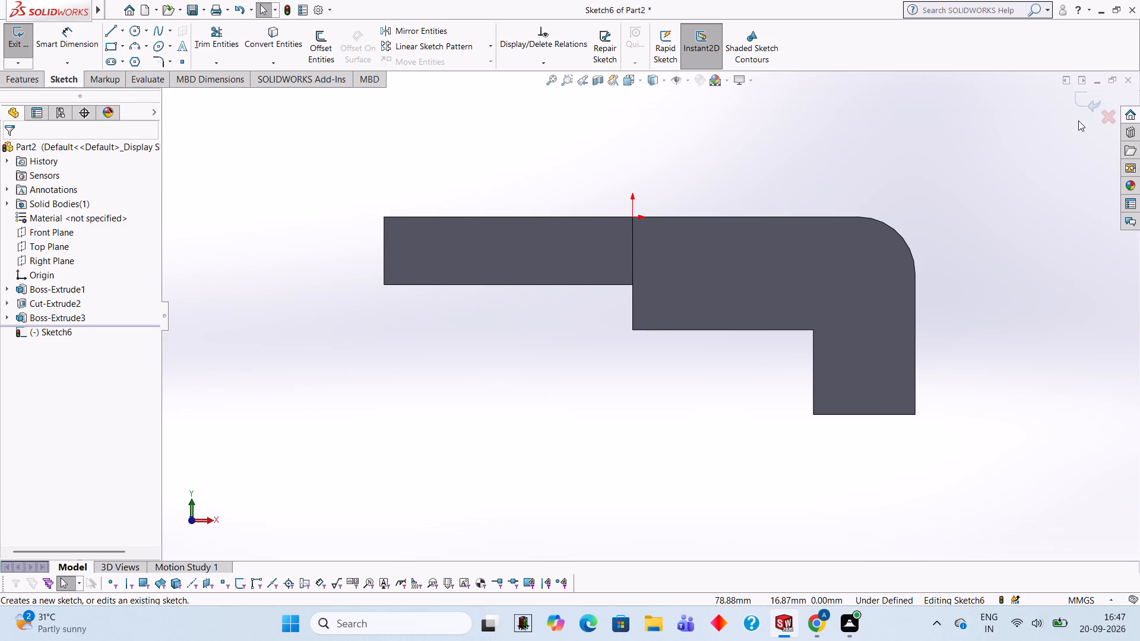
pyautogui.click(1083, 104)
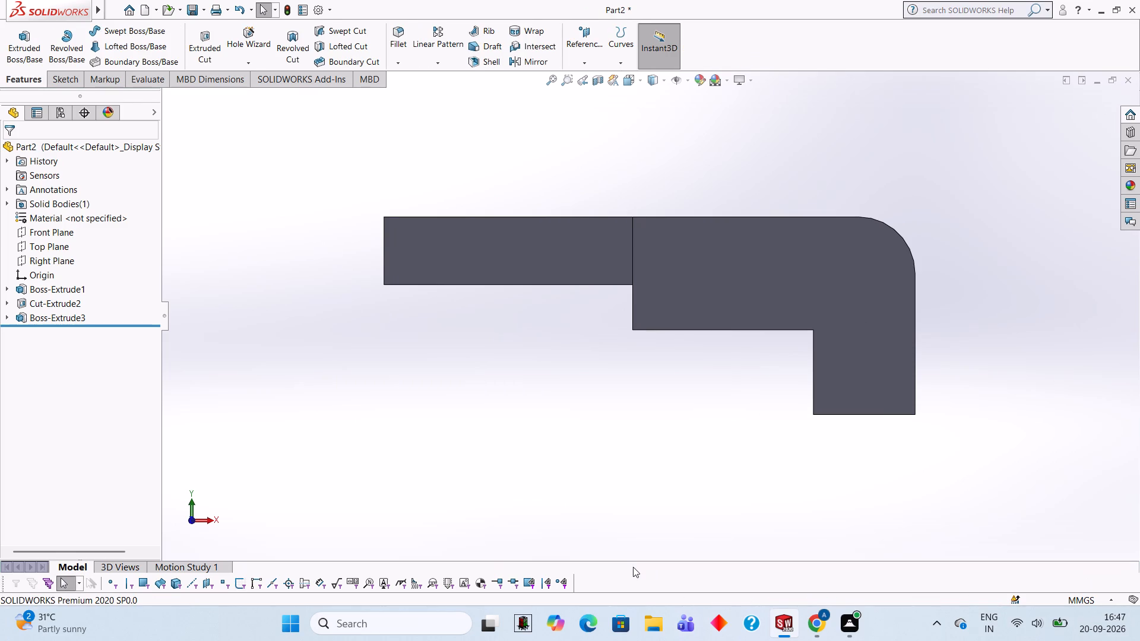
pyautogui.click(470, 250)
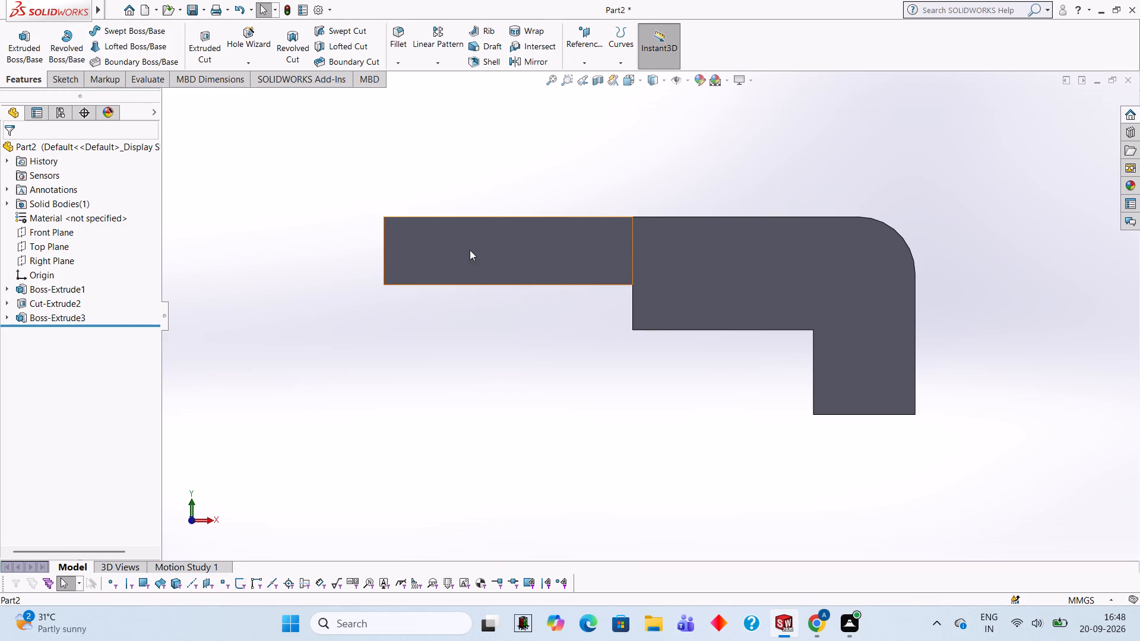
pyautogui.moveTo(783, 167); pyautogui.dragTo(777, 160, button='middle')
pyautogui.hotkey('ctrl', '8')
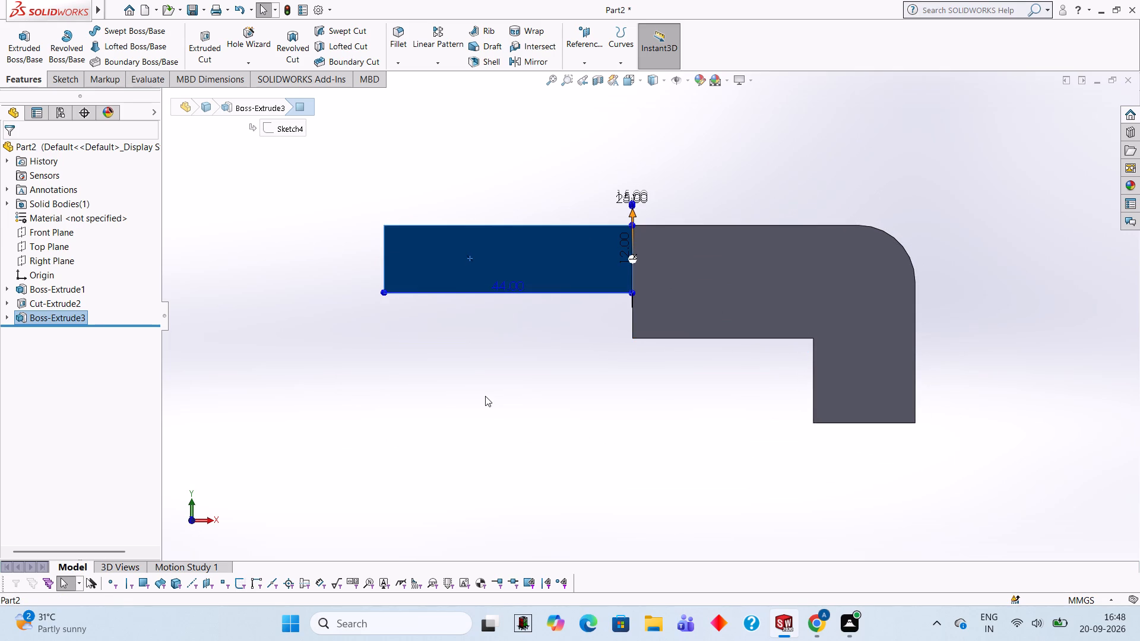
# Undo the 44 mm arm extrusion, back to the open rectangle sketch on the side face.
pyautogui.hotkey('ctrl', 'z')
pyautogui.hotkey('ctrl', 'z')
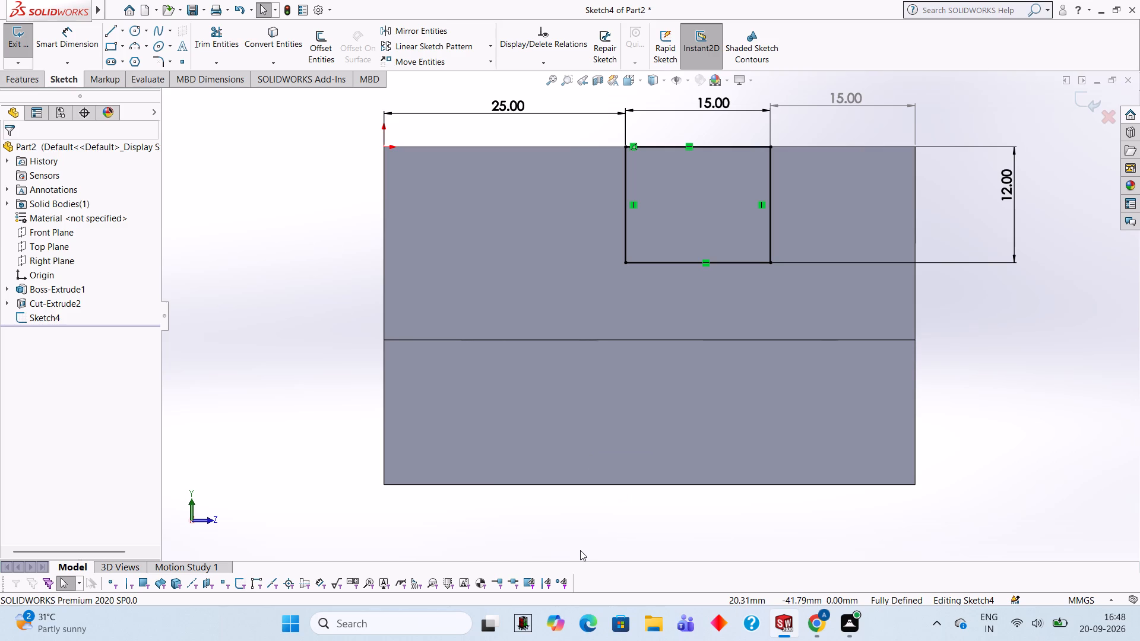
# Extrude the dimensioned side-face rectangle as a blind boss 40 mm long, merged with the body.
pyautogui.middleClick(1006, 335)
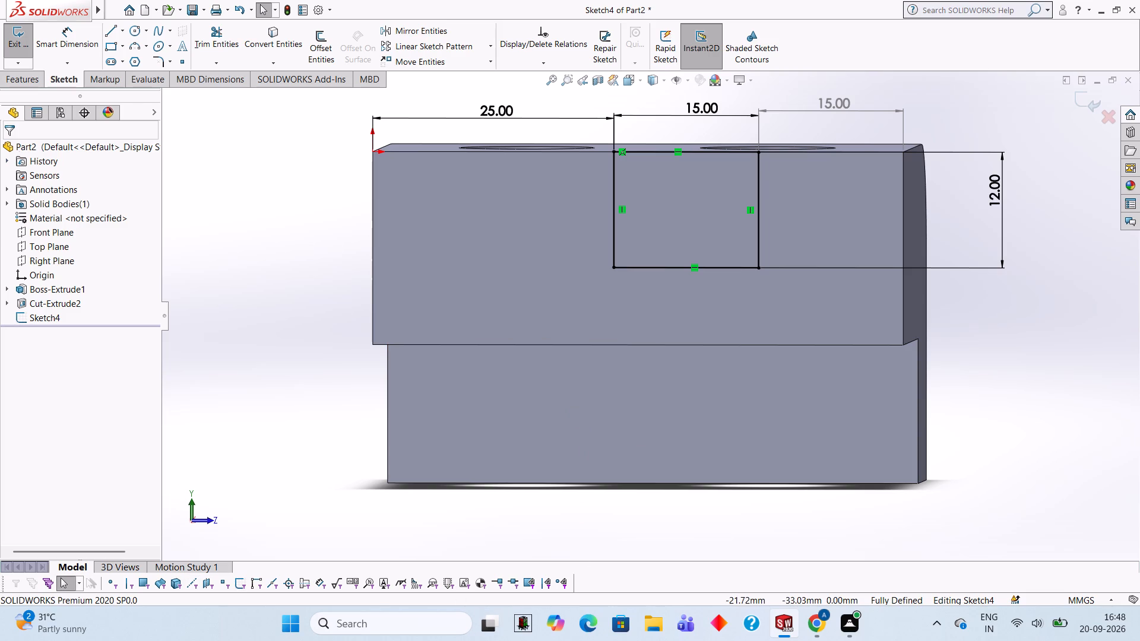
pyautogui.click(29, 85)
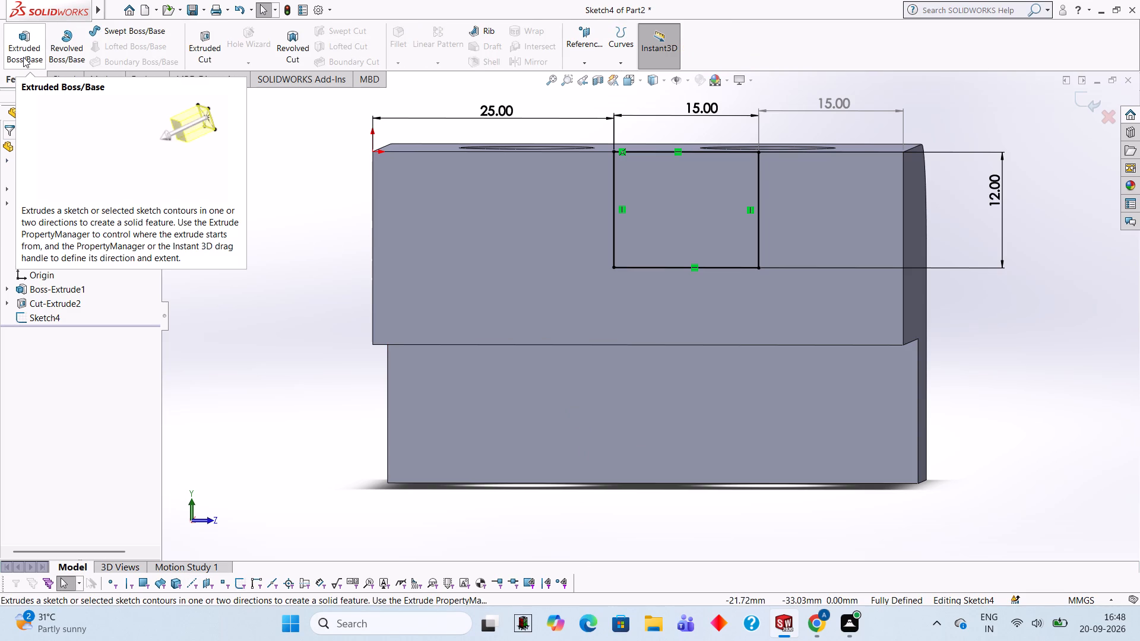
pyautogui.click(23, 57)
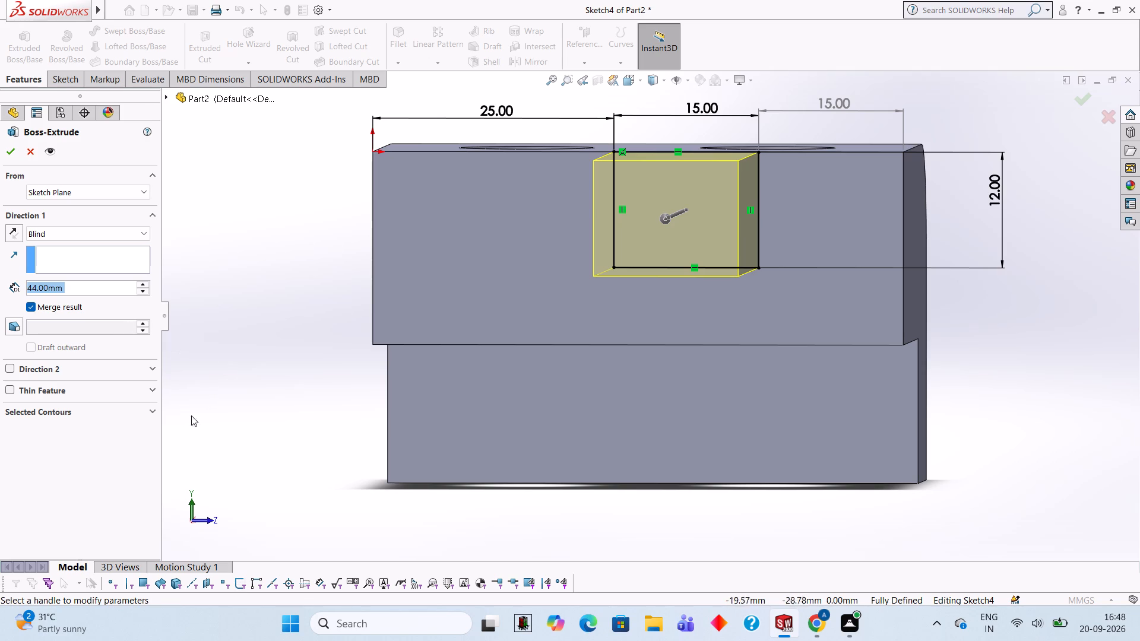
pyautogui.press('BackSpace')
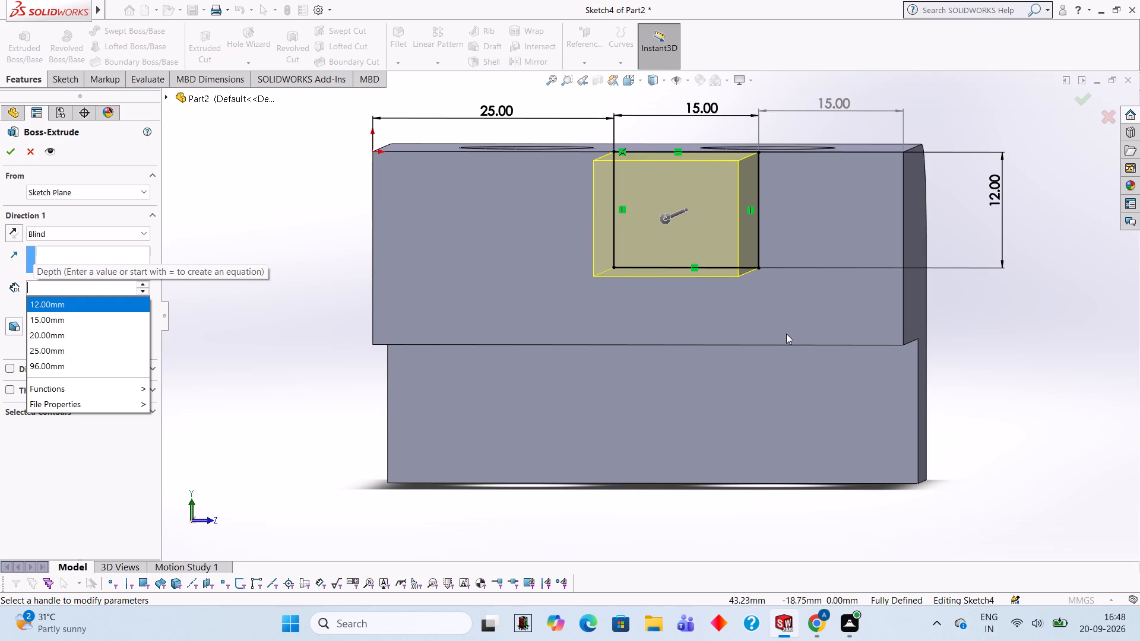
pyautogui.scroll(-1, 917, 289)
pyautogui.moveTo(1016, 334); pyautogui.dragTo(915, 323, button='middle')
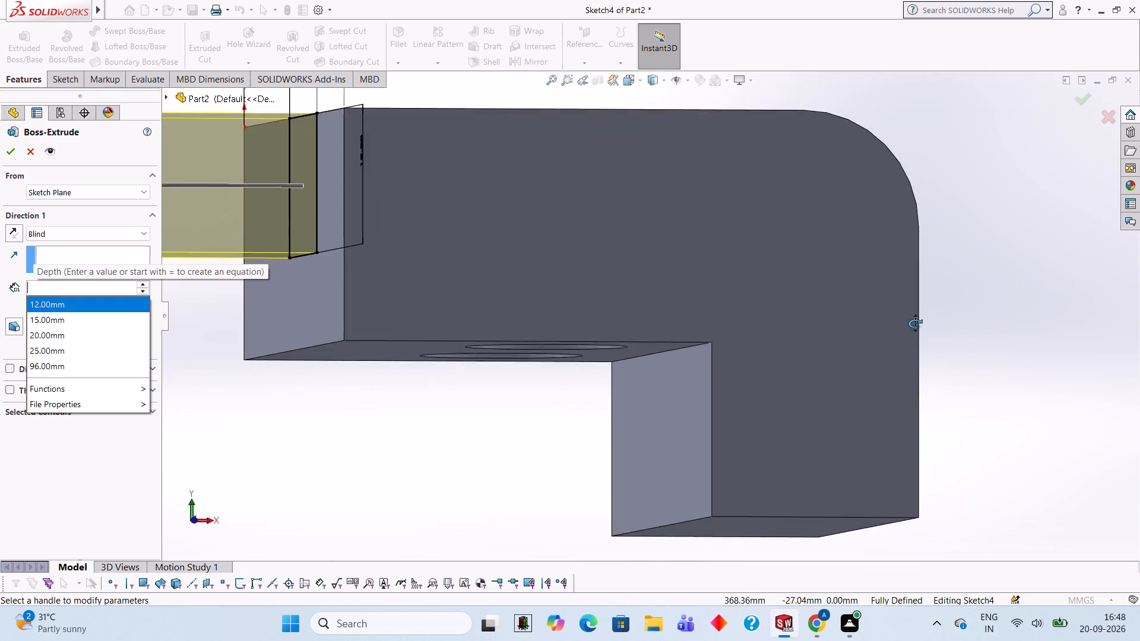
pyautogui.moveTo(915, 323); pyautogui.dragTo(902, 371, button='middle')
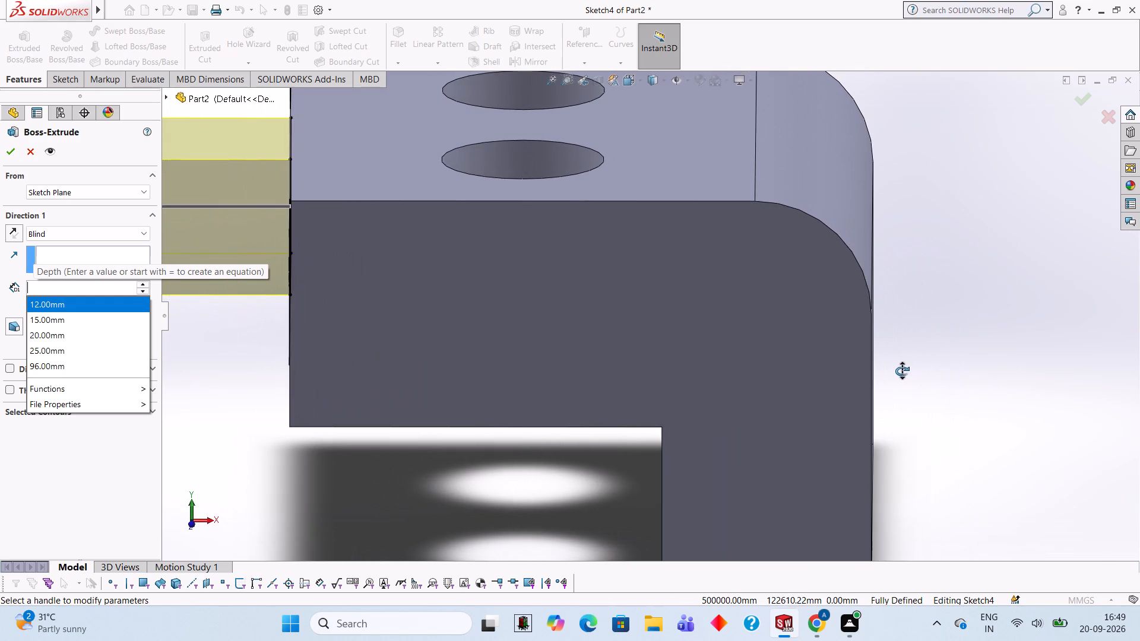
pyautogui.moveTo(902, 371); pyautogui.dragTo(1027, 361, button='middle')
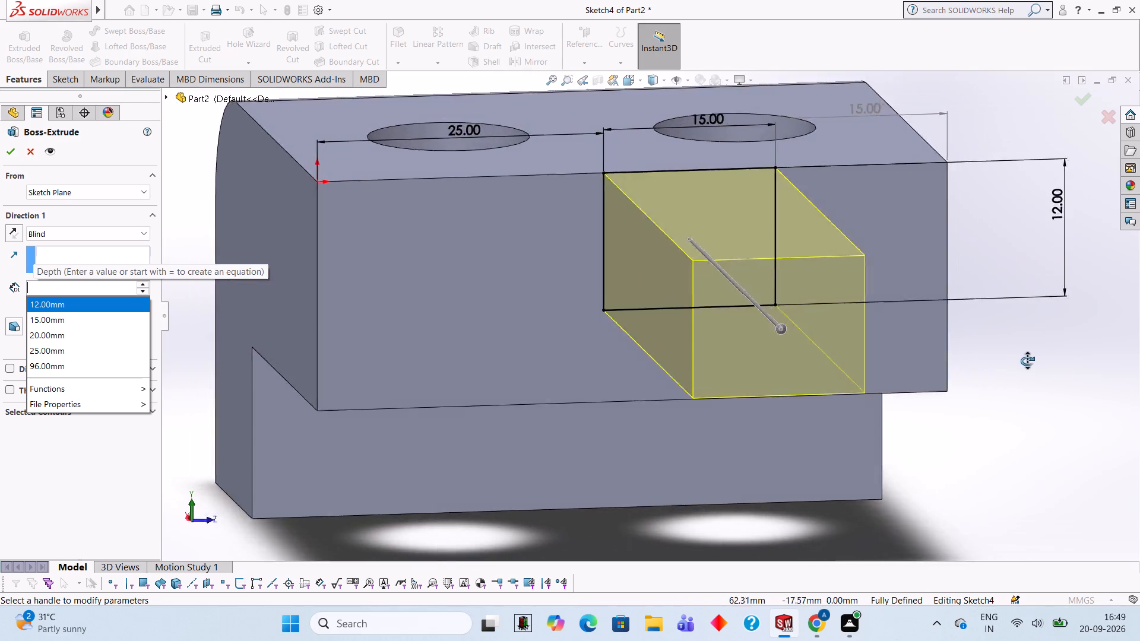
pyautogui.moveTo(1027, 361); pyautogui.dragTo(986, 351, button='middle')
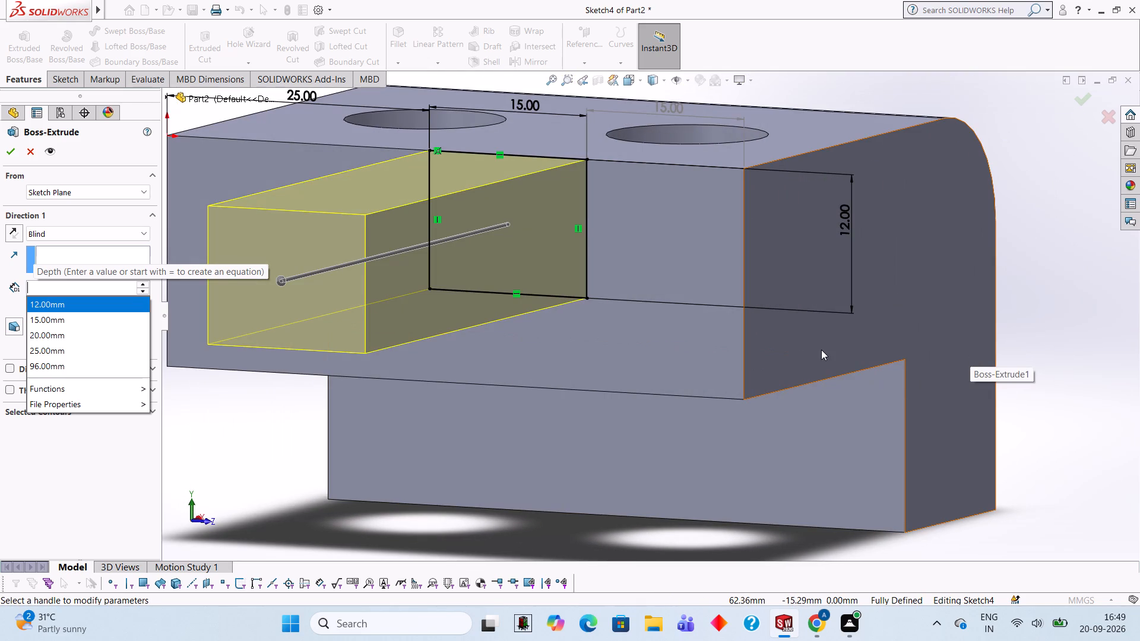
pyautogui.moveTo(985, 284); pyautogui.dragTo(1010, 303, button='middle')
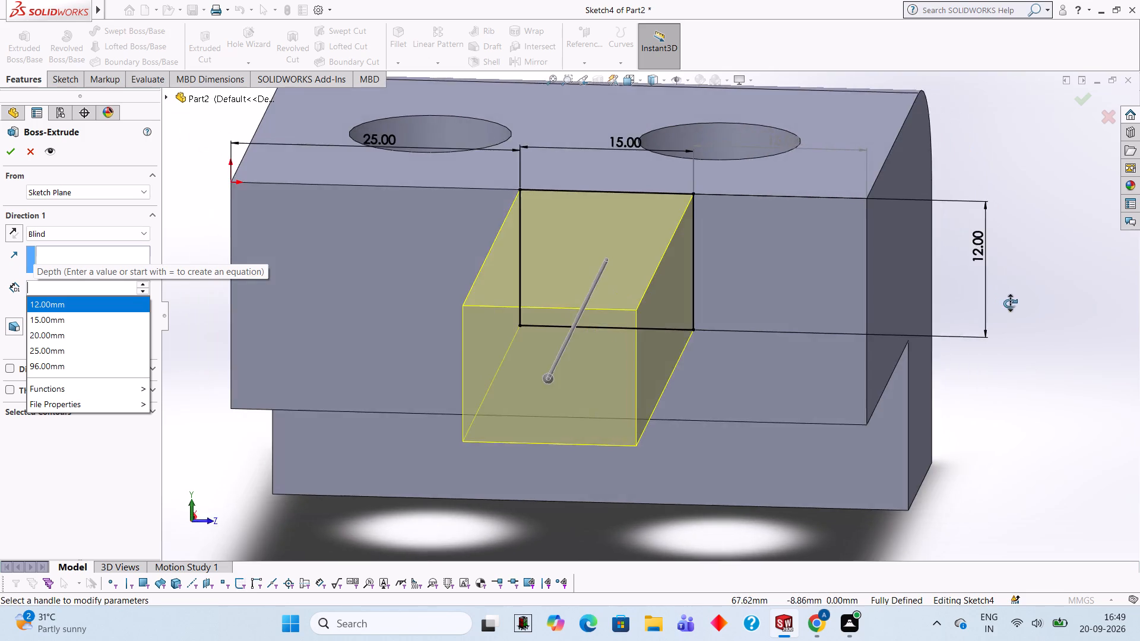
pyautogui.moveTo(1010, 303); pyautogui.dragTo(996, 280, button='middle')
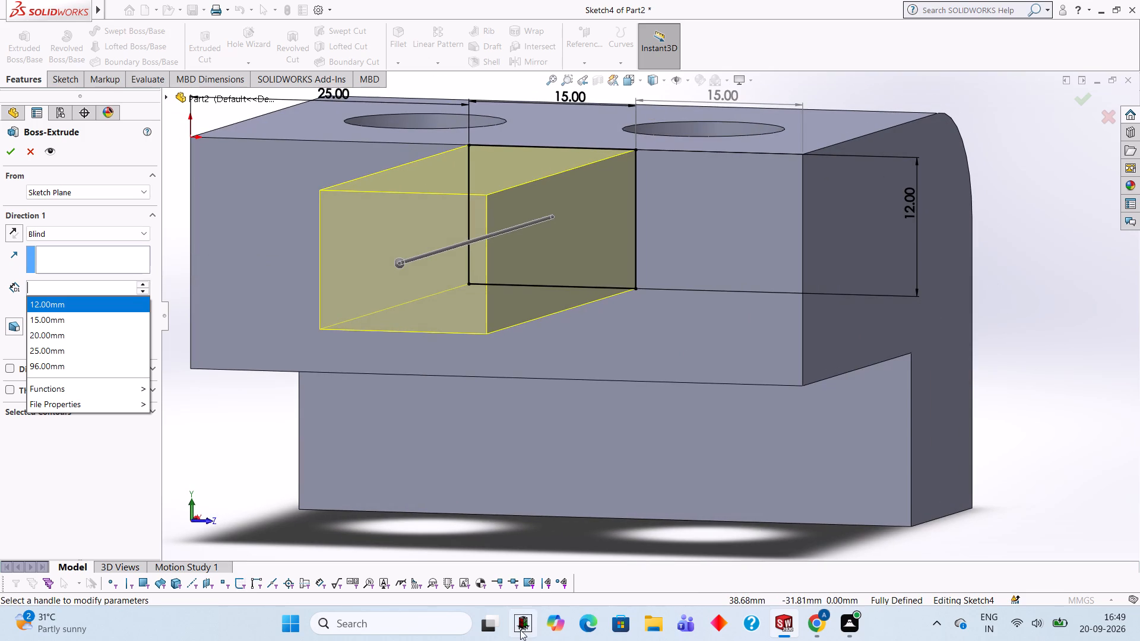
pyautogui.write('40')
pyautogui.press('Return')
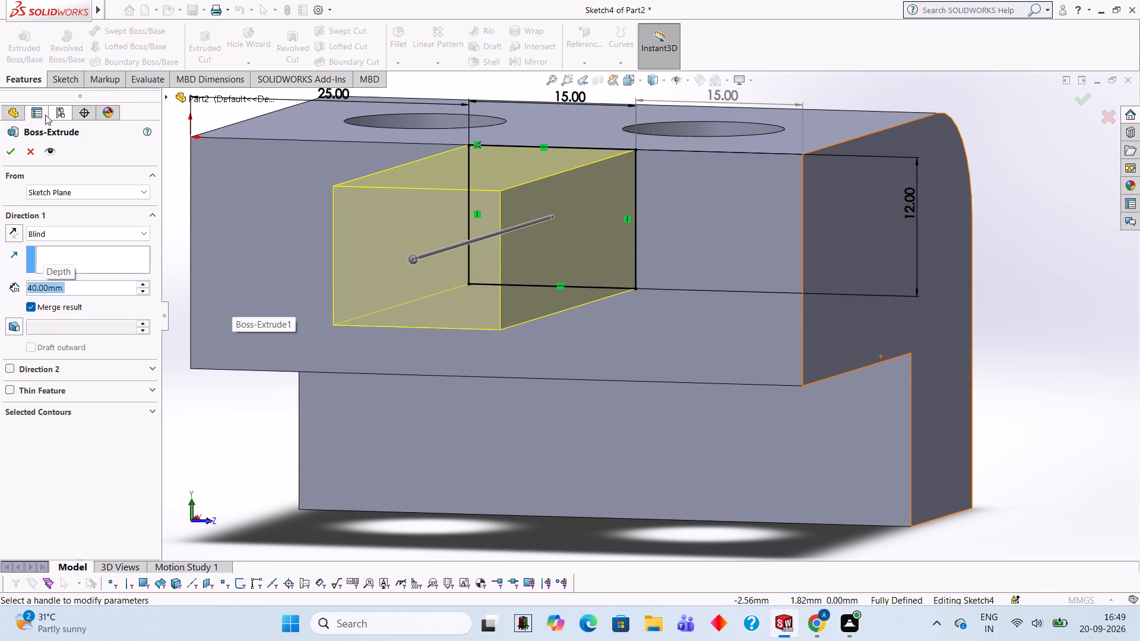
pyautogui.click(16, 154)
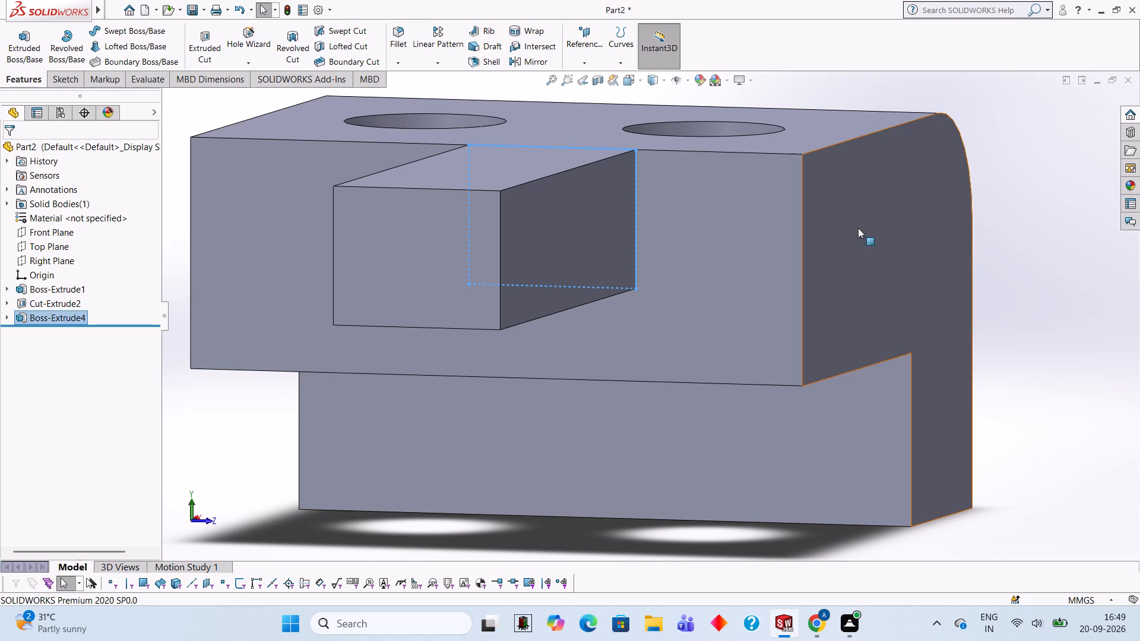
pyautogui.click(1030, 172)
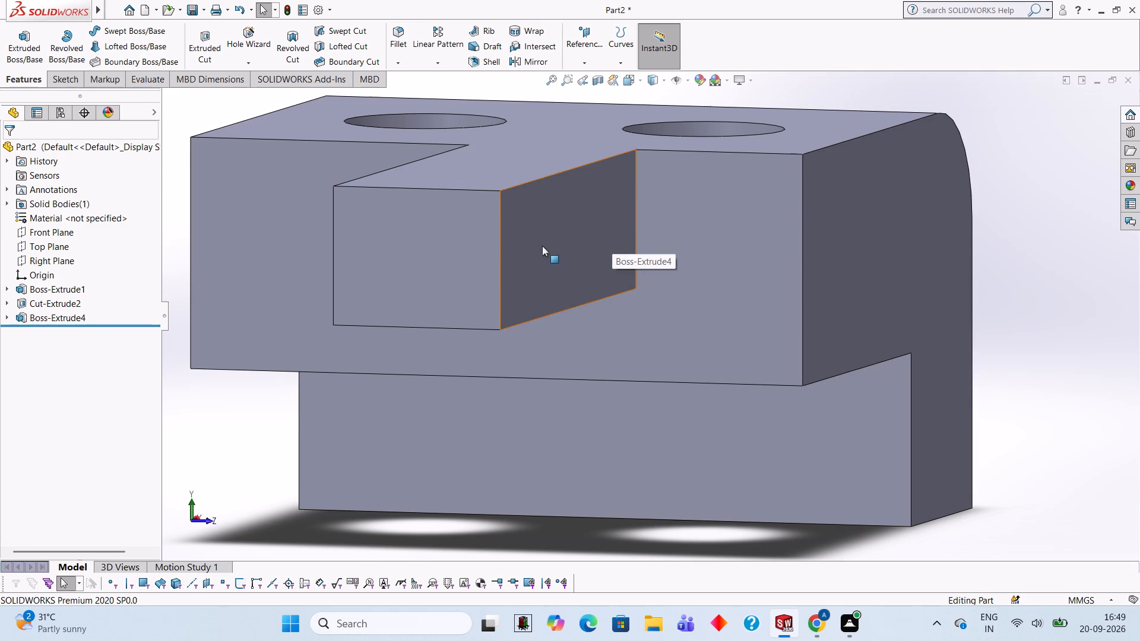
# Start a new sketch on the arm's long vertical side face, the one farthest from the origin.
pyautogui.moveTo(630, 229); pyautogui.dragTo(543, 219, button='middle')
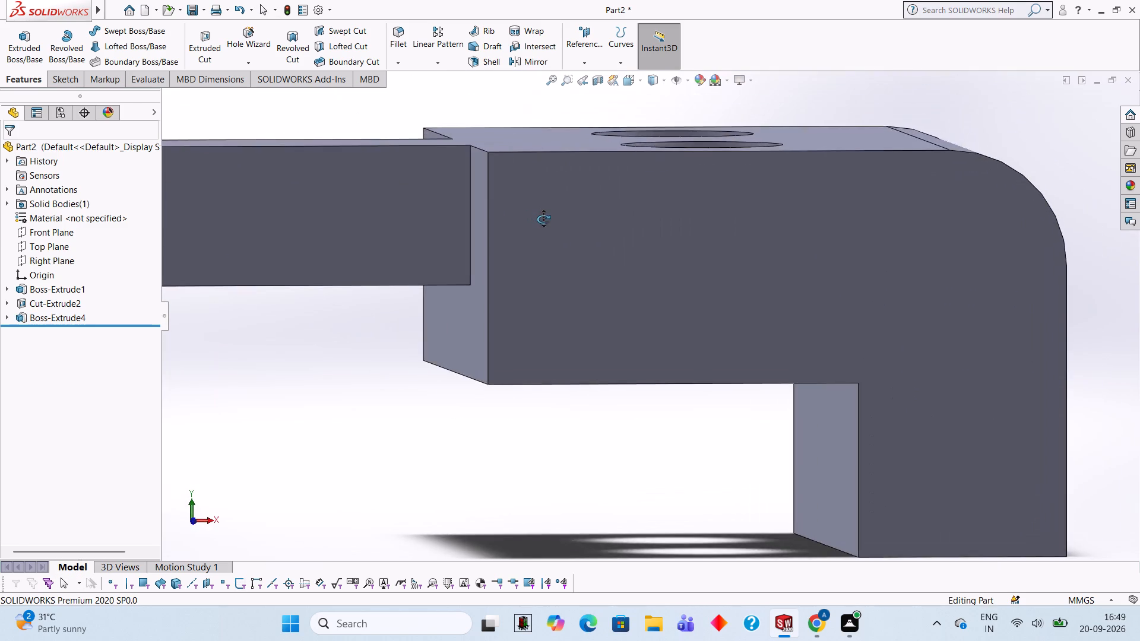
pyautogui.moveTo(543, 219); pyautogui.dragTo(543, 218, button='middle')
pyautogui.scroll(3, 543, 218)
pyautogui.moveTo(756, 234); pyautogui.dragTo(745, 216, button='middle')
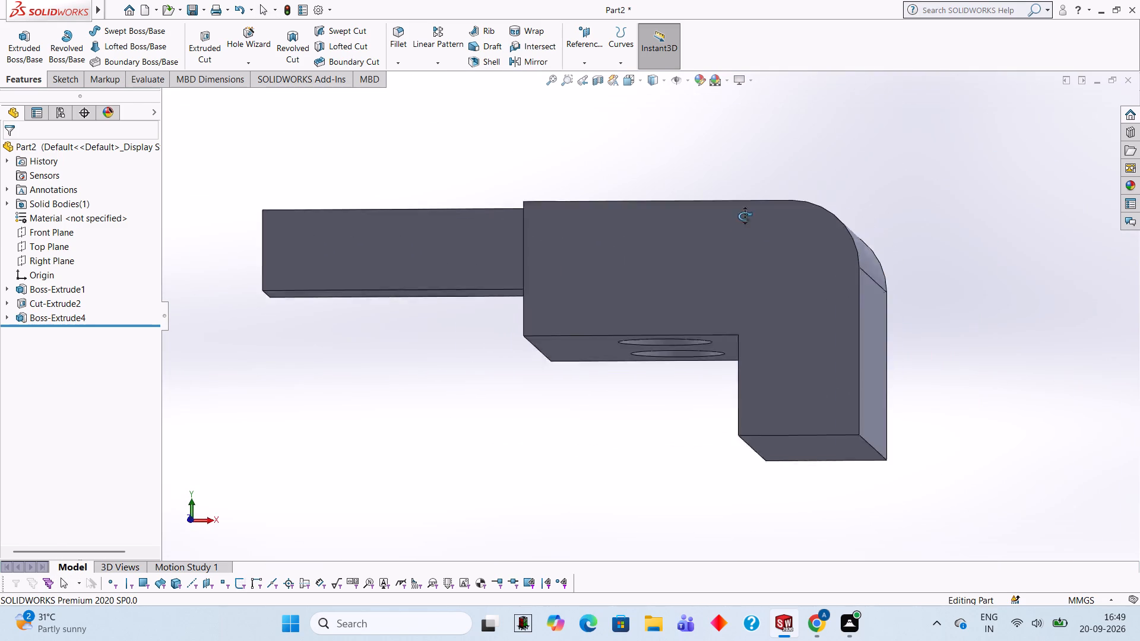
pyautogui.moveTo(745, 216); pyautogui.dragTo(749, 228, button='middle')
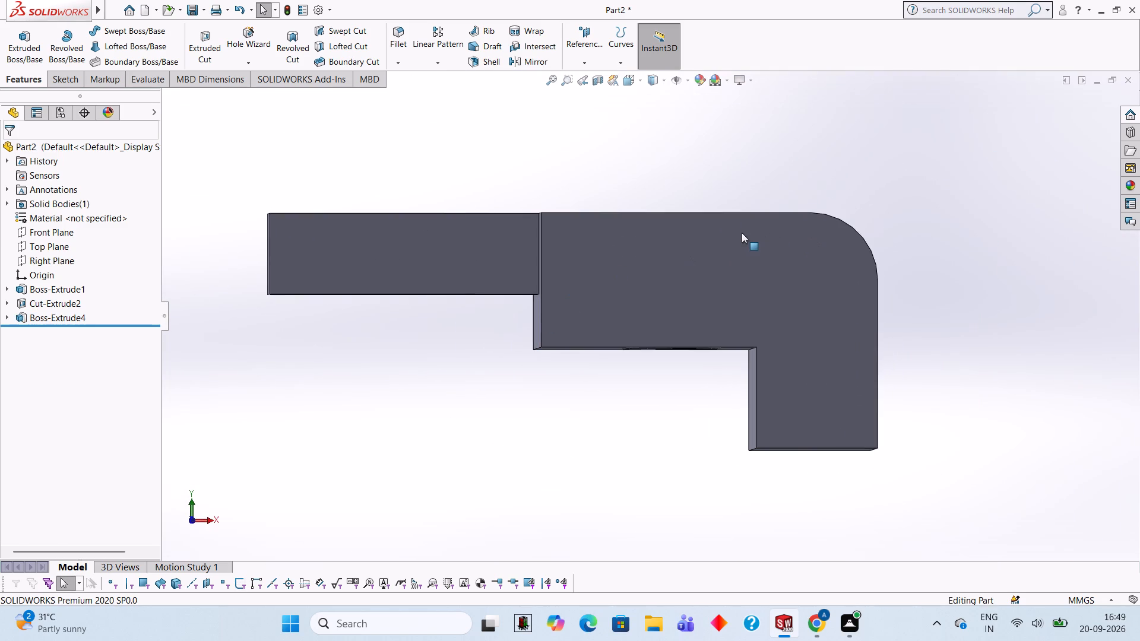
pyautogui.click(378, 268)
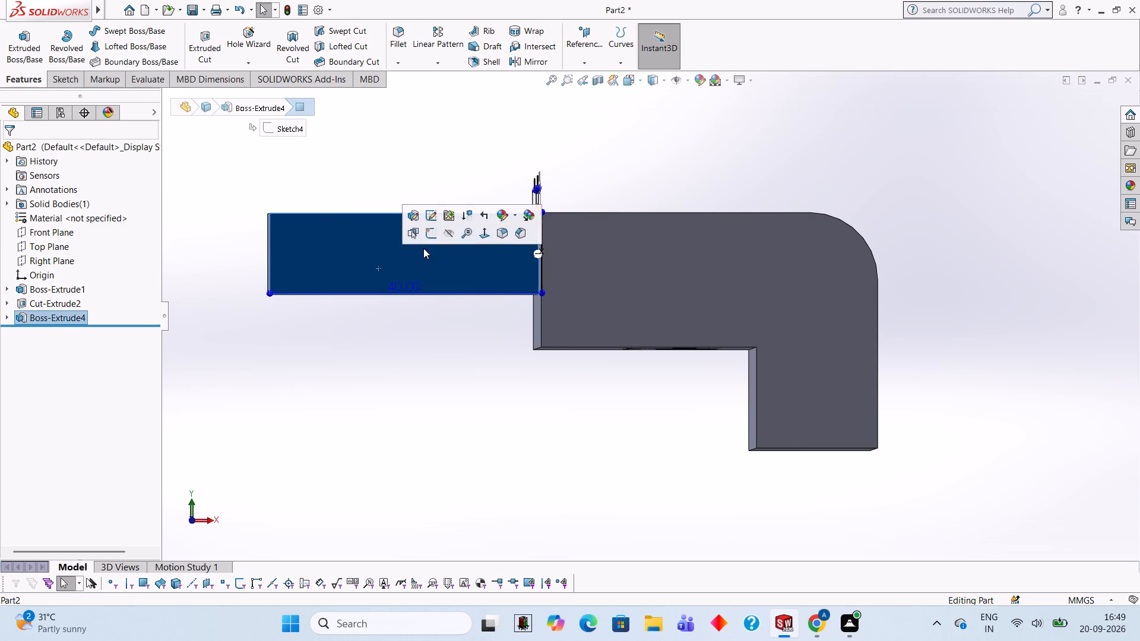
pyautogui.click(428, 234)
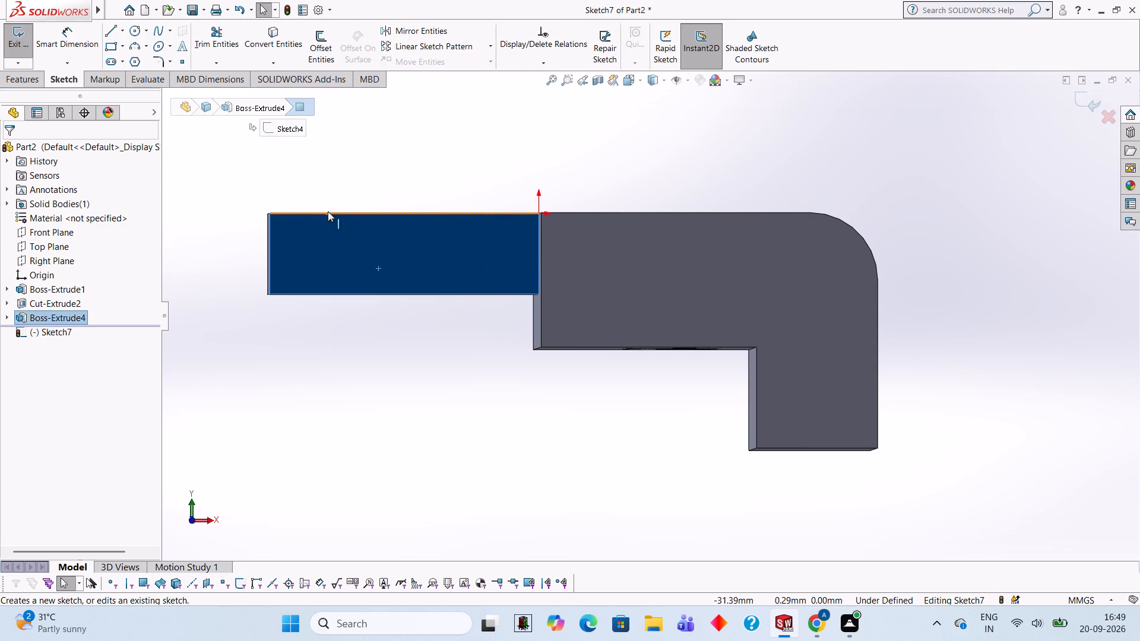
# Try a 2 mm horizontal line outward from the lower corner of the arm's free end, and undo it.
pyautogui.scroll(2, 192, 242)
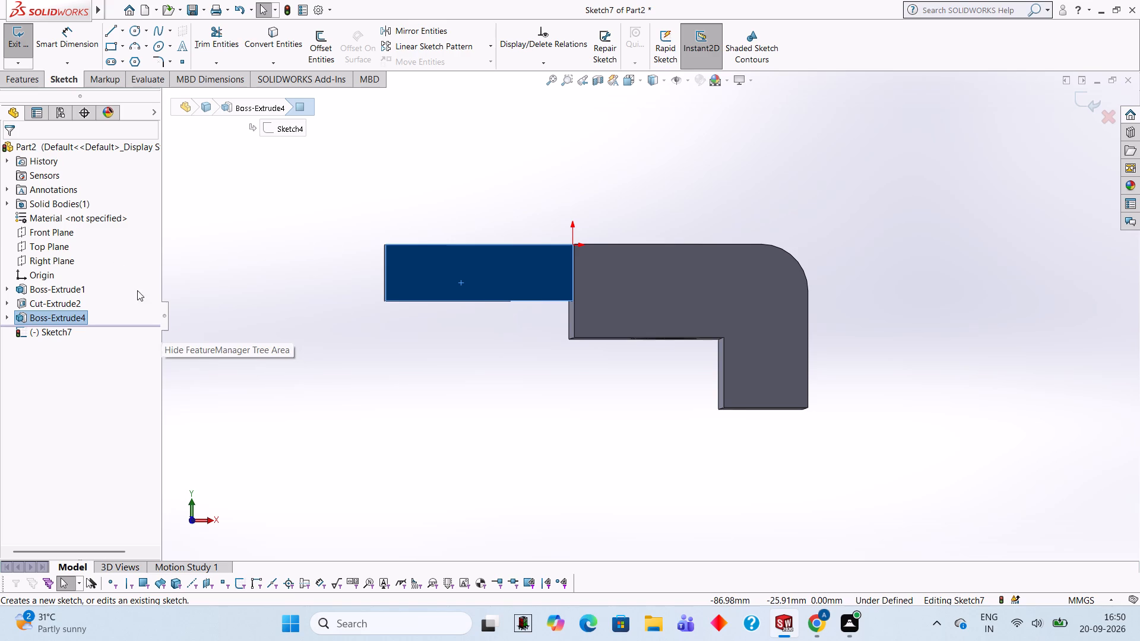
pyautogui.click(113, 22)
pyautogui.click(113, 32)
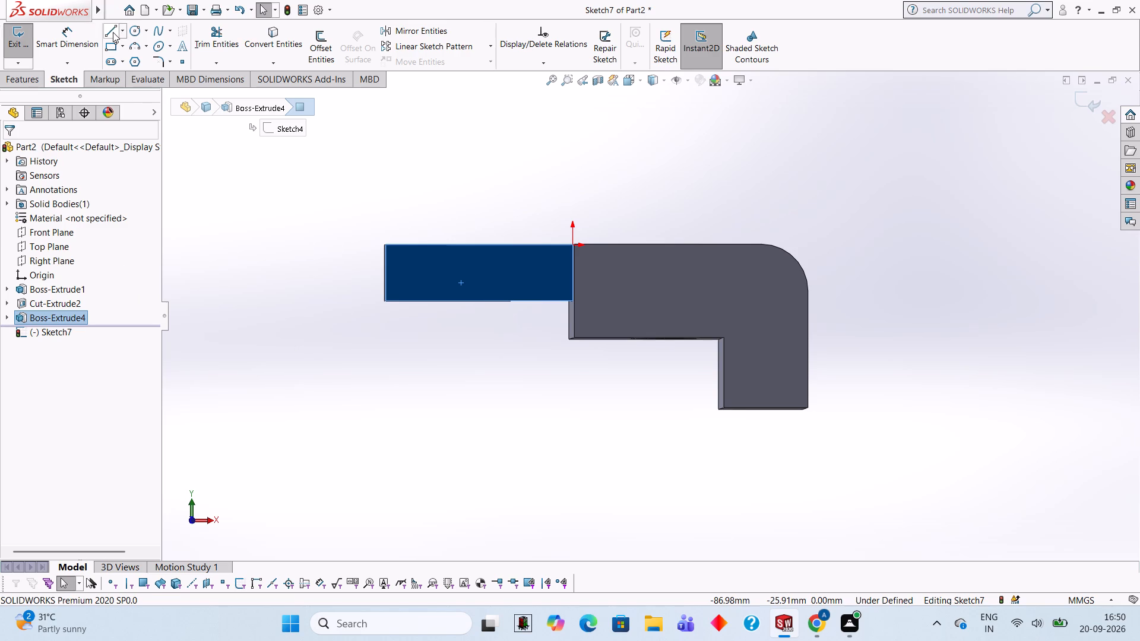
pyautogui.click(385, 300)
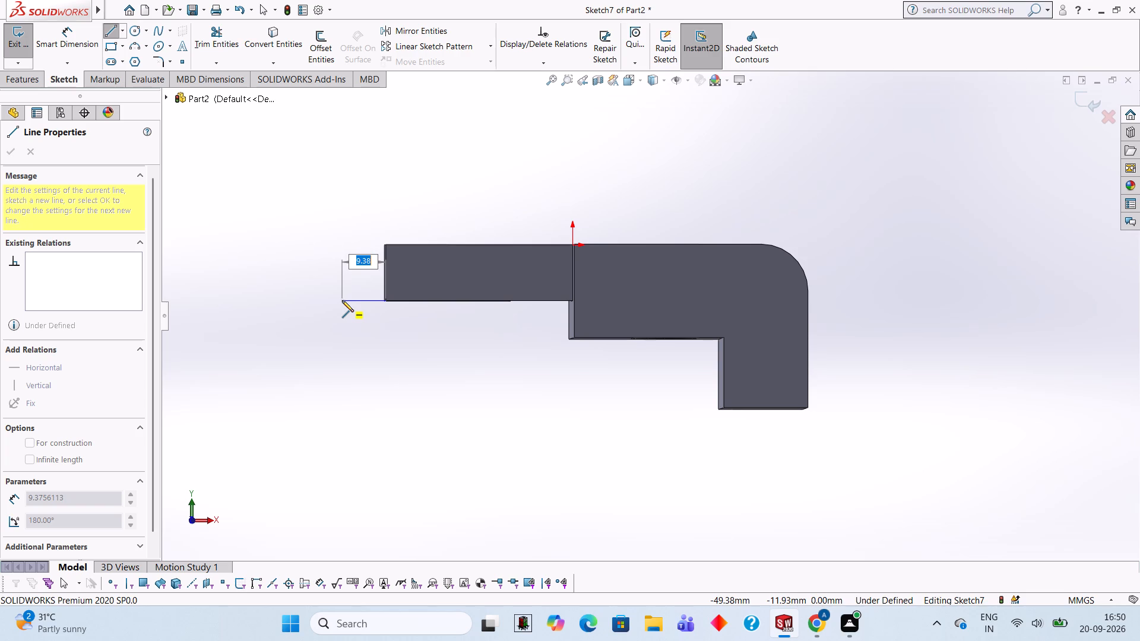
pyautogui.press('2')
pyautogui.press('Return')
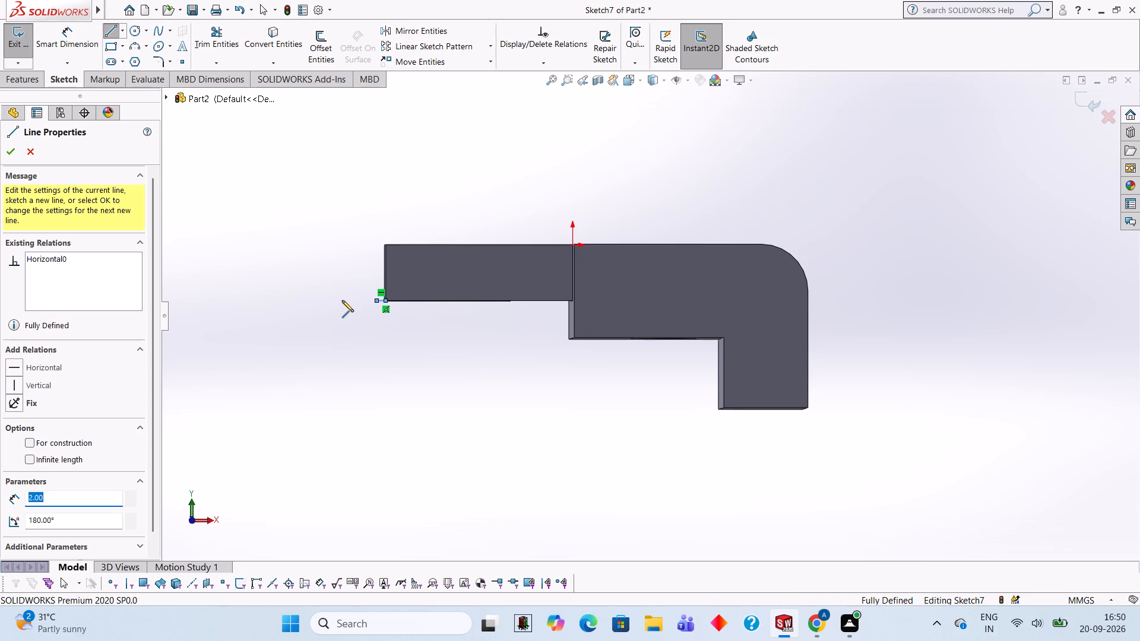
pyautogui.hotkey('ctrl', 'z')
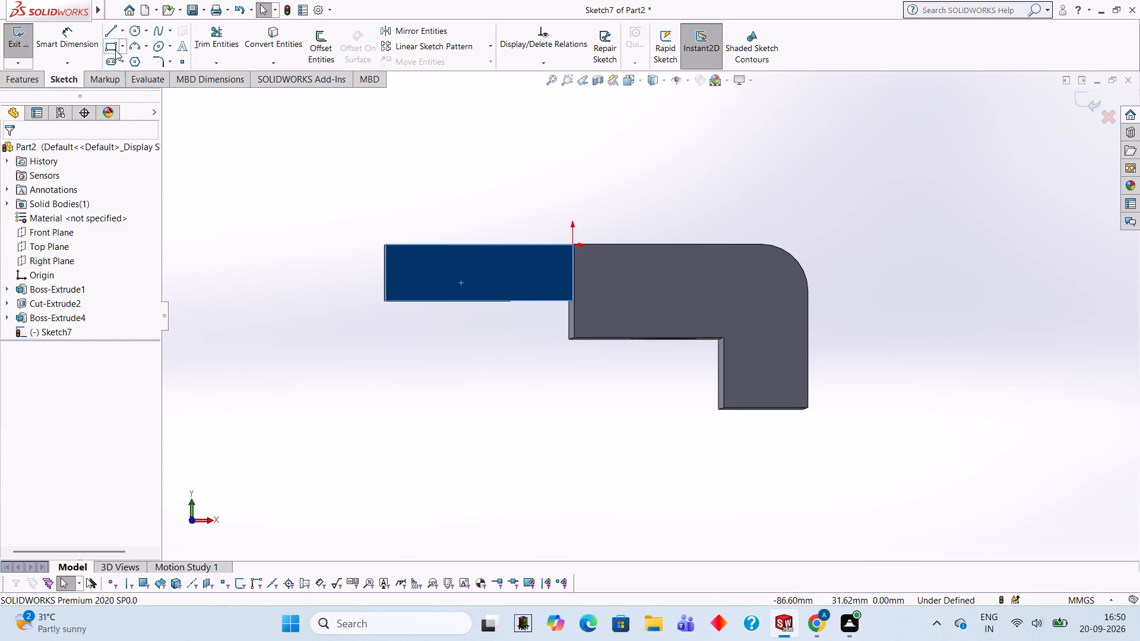
# Sketch a 12 mm horizontal line outward from the lower corner of the arm's free end.
pyautogui.click(109, 35)
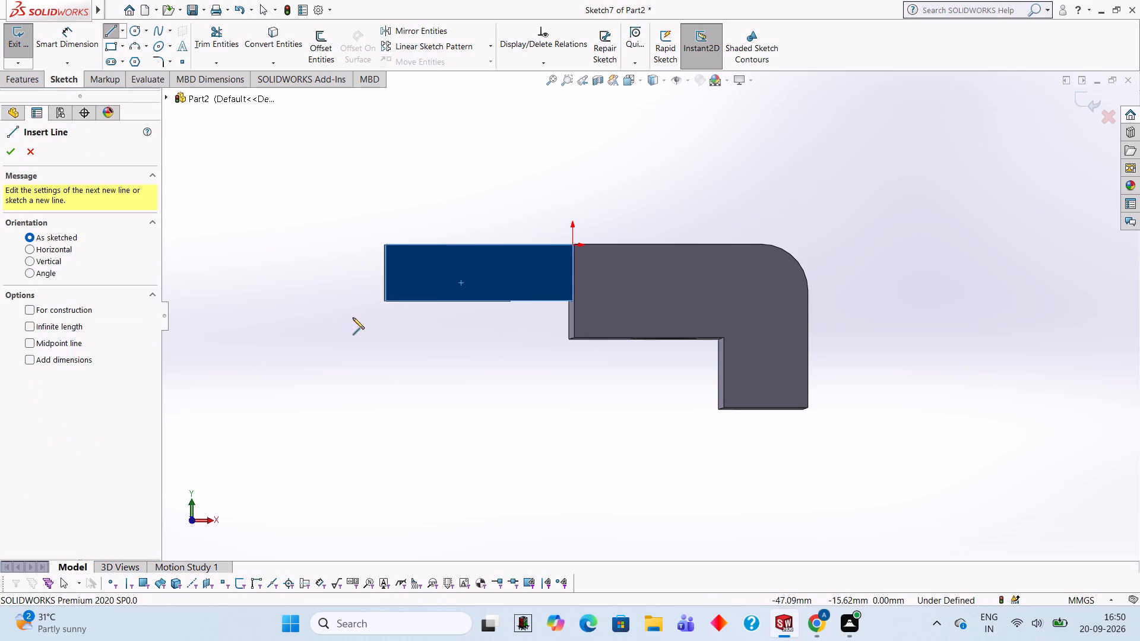
pyautogui.click(385, 302)
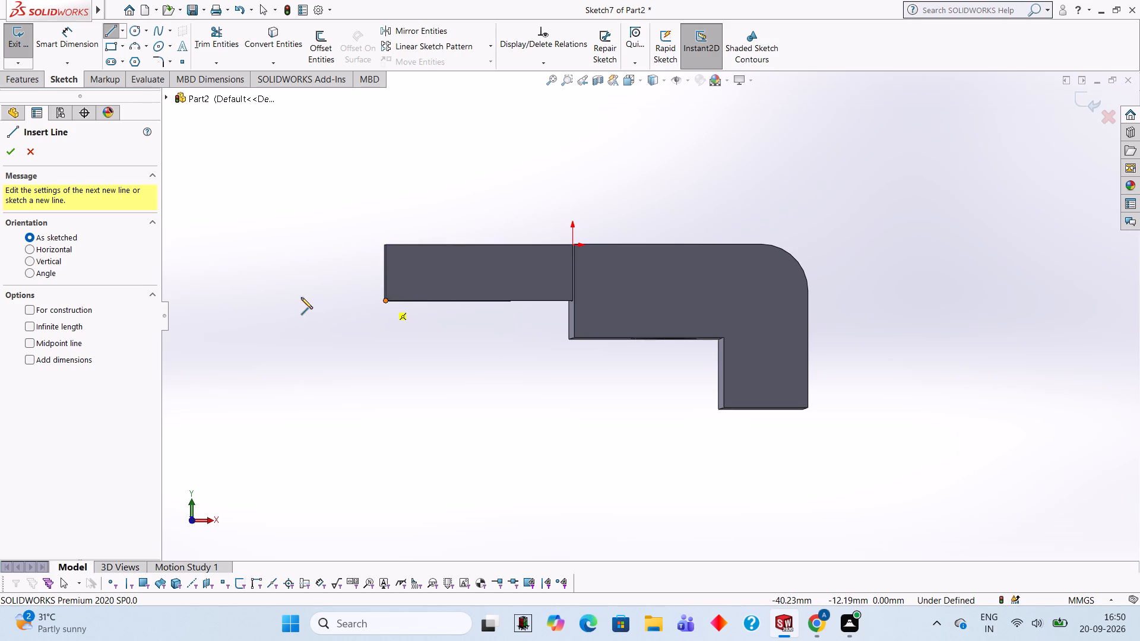
pyautogui.press('1')
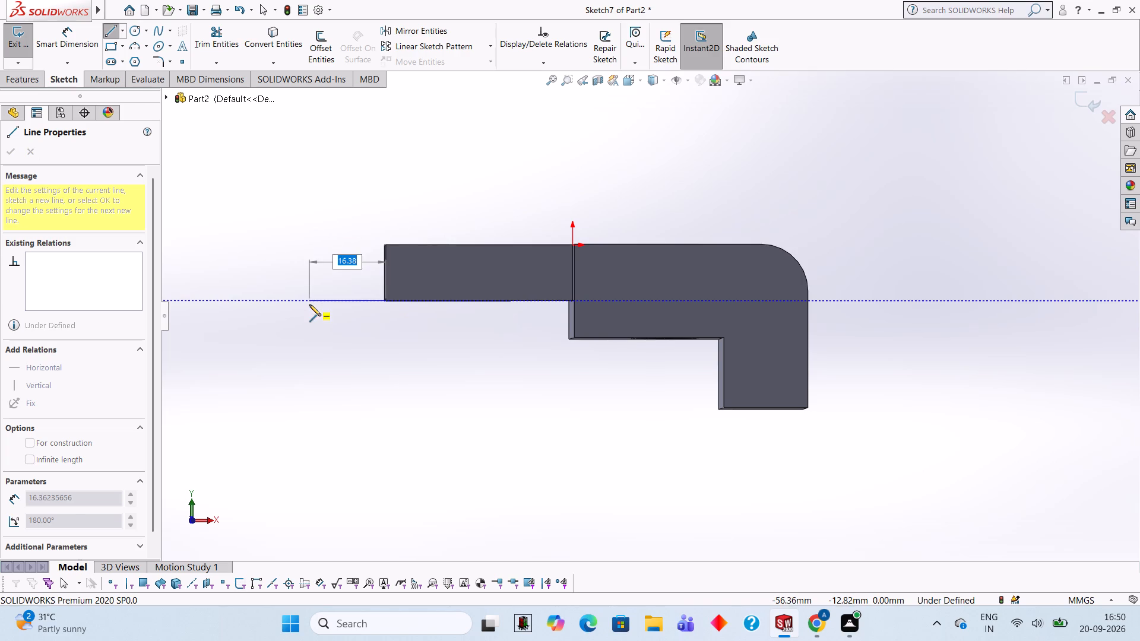
pyautogui.write('12')
pyautogui.press('Return')
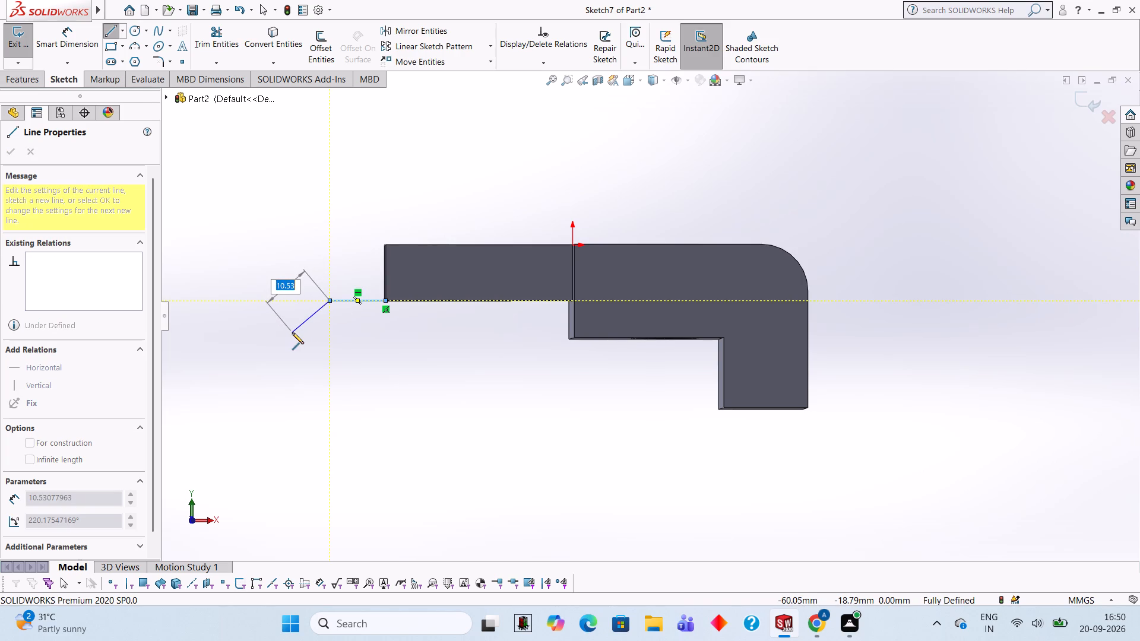
pyautogui.press('Escape')
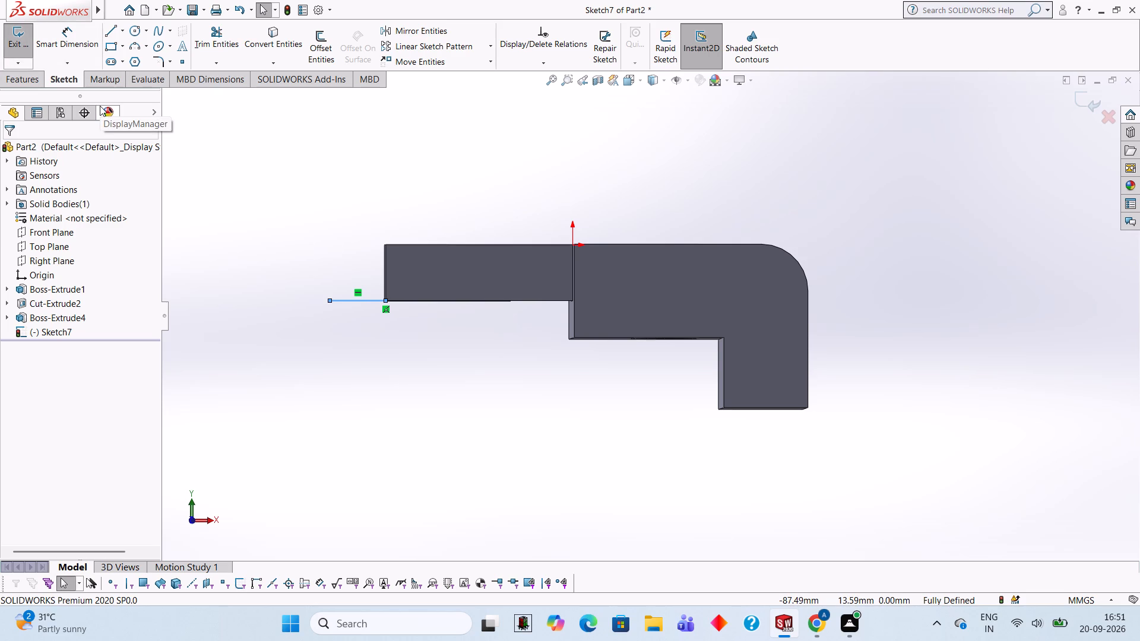
# Sketch a 12 mm horizontal line outward from the upper corner of the arm's free end.
pyautogui.click(116, 28)
pyautogui.click(384, 245)
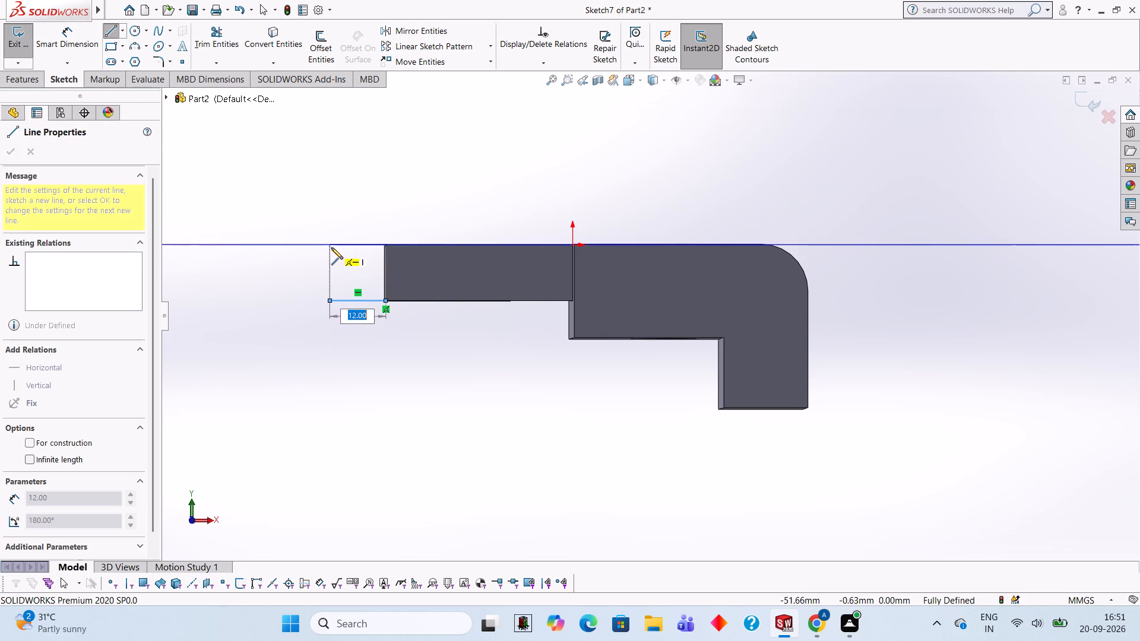
pyautogui.write('12')
pyautogui.press('Return')
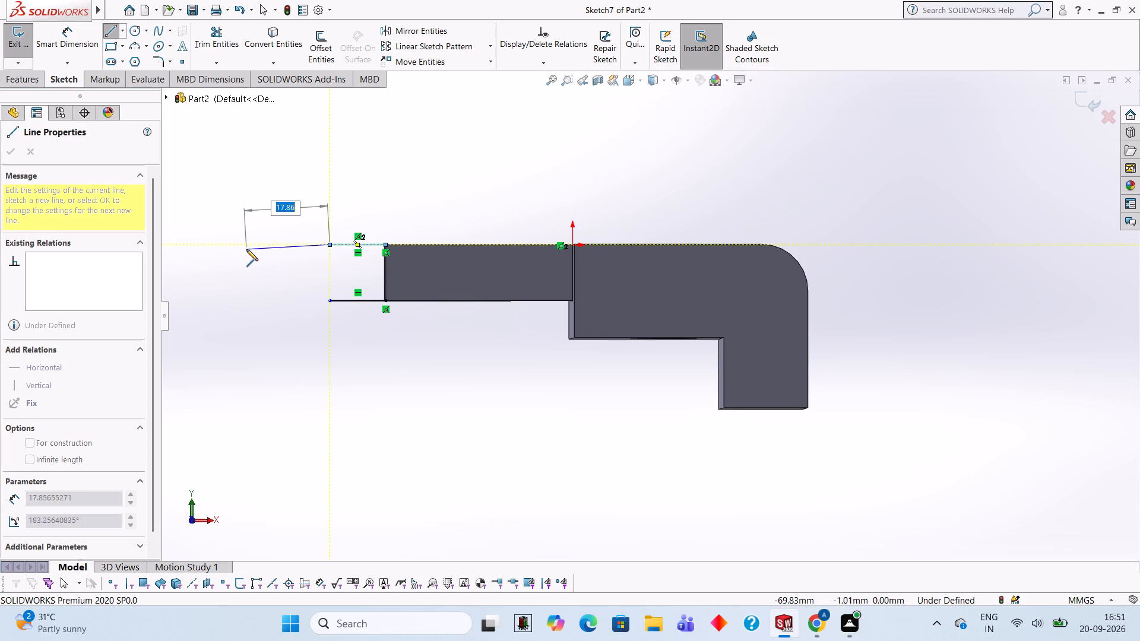
pyautogui.press('Escape')
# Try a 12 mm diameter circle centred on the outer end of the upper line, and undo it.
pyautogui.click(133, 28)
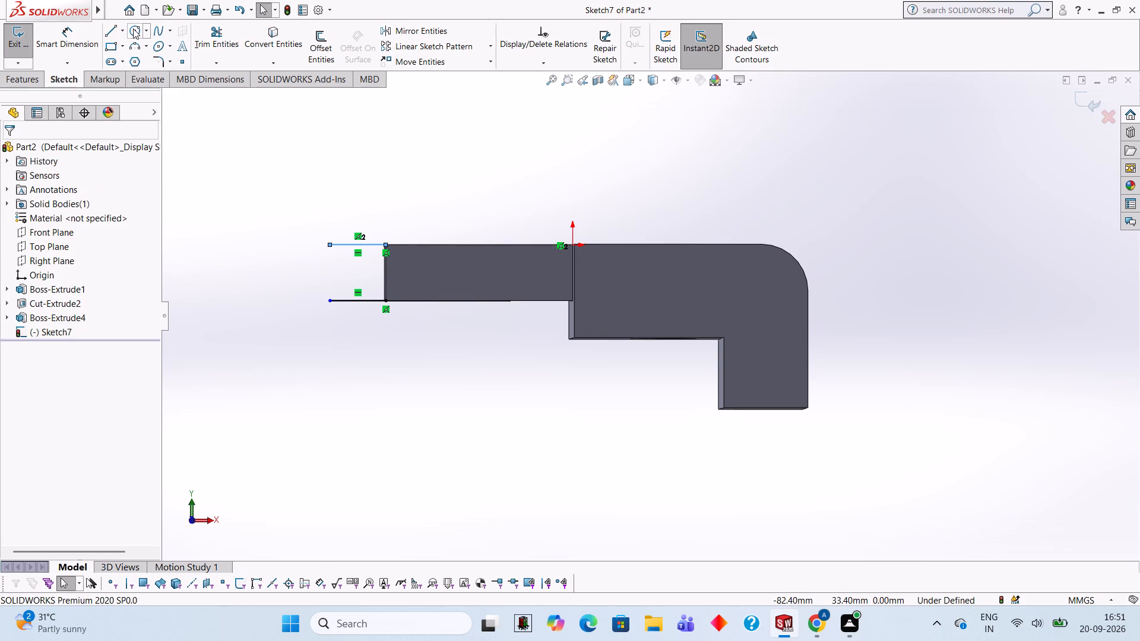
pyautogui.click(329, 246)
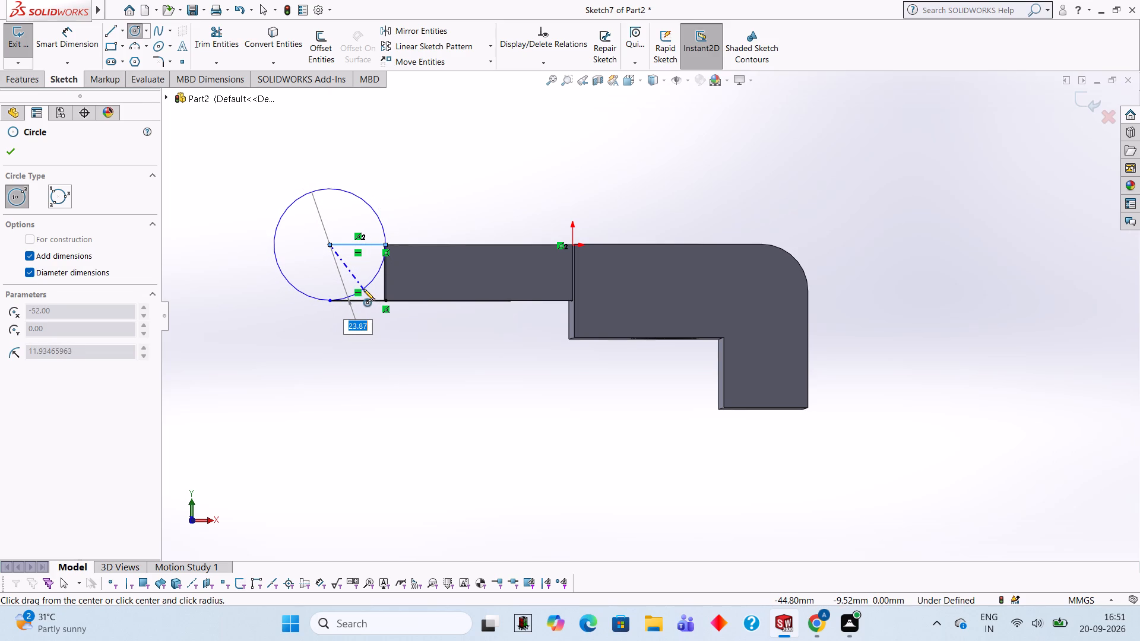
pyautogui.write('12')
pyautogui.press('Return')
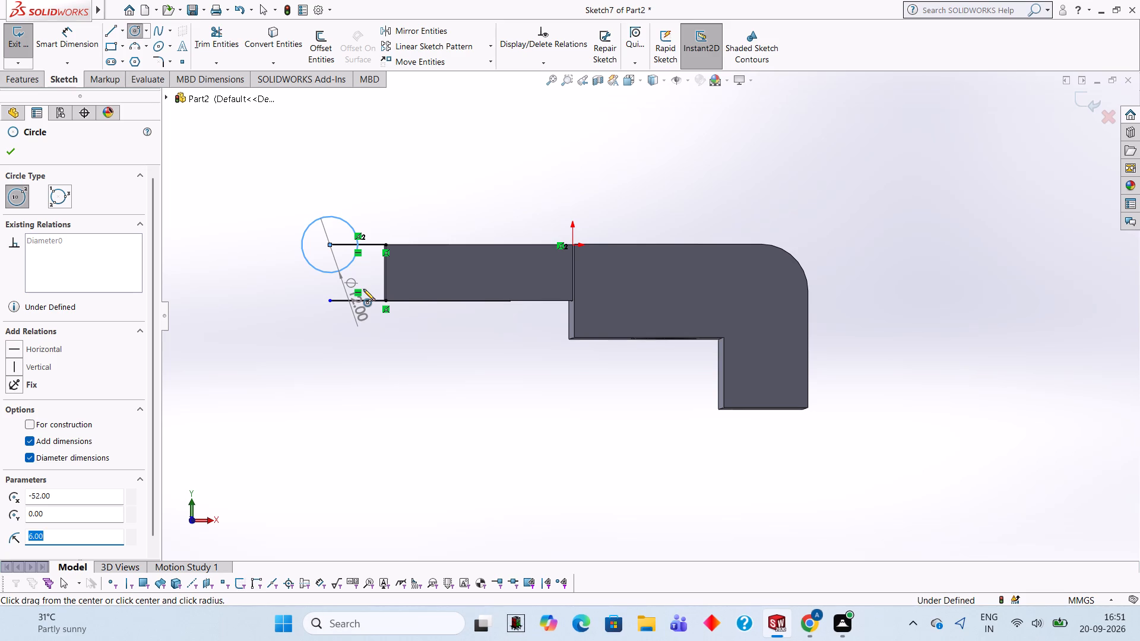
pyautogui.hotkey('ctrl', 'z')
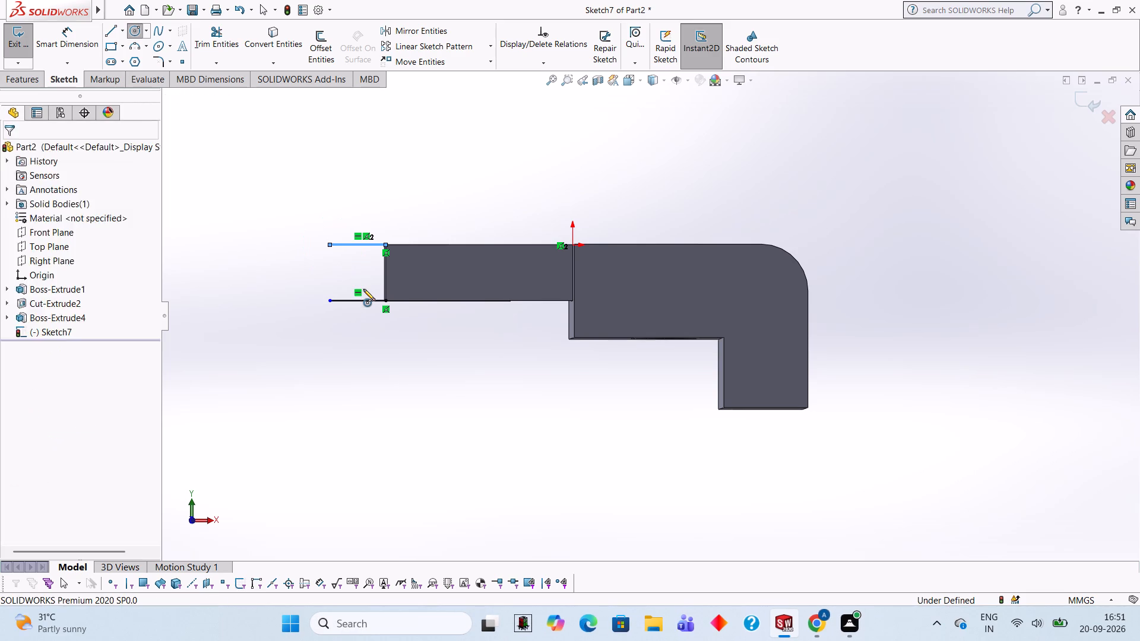
# Undo the 12 mm horizontal line at the upper corner of the arm's free end.
pyautogui.hotkey('ctrl', 'z')
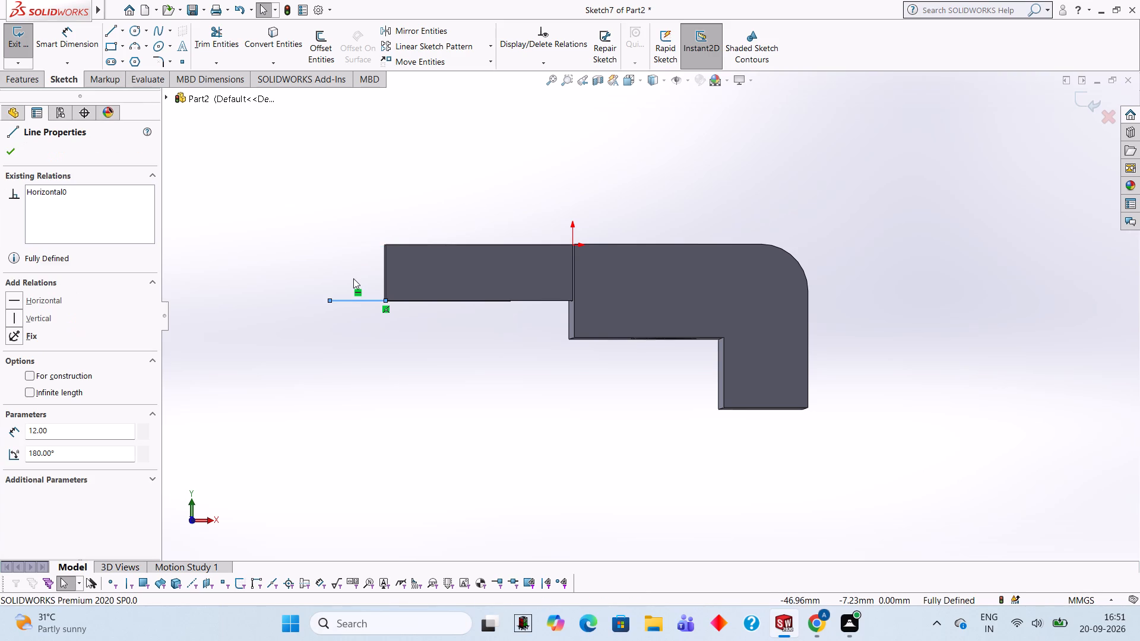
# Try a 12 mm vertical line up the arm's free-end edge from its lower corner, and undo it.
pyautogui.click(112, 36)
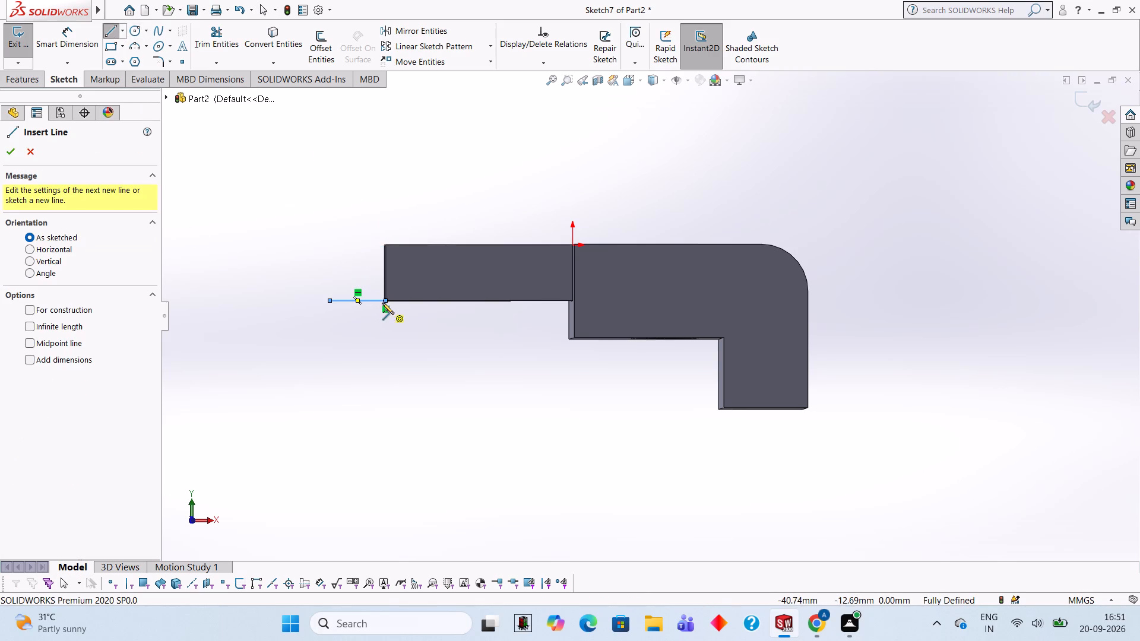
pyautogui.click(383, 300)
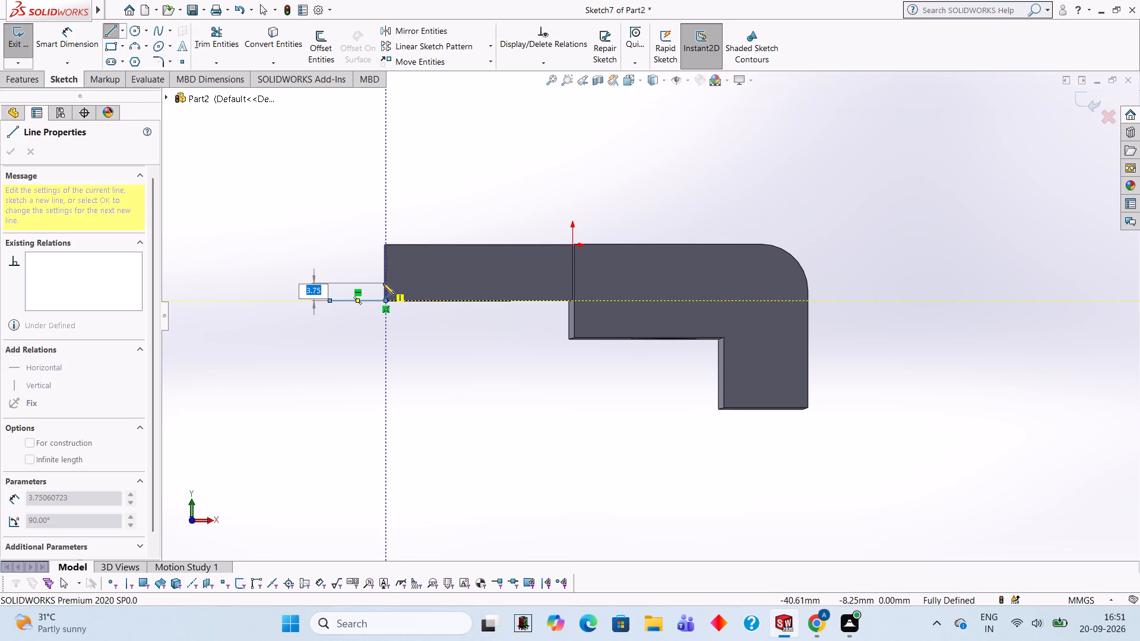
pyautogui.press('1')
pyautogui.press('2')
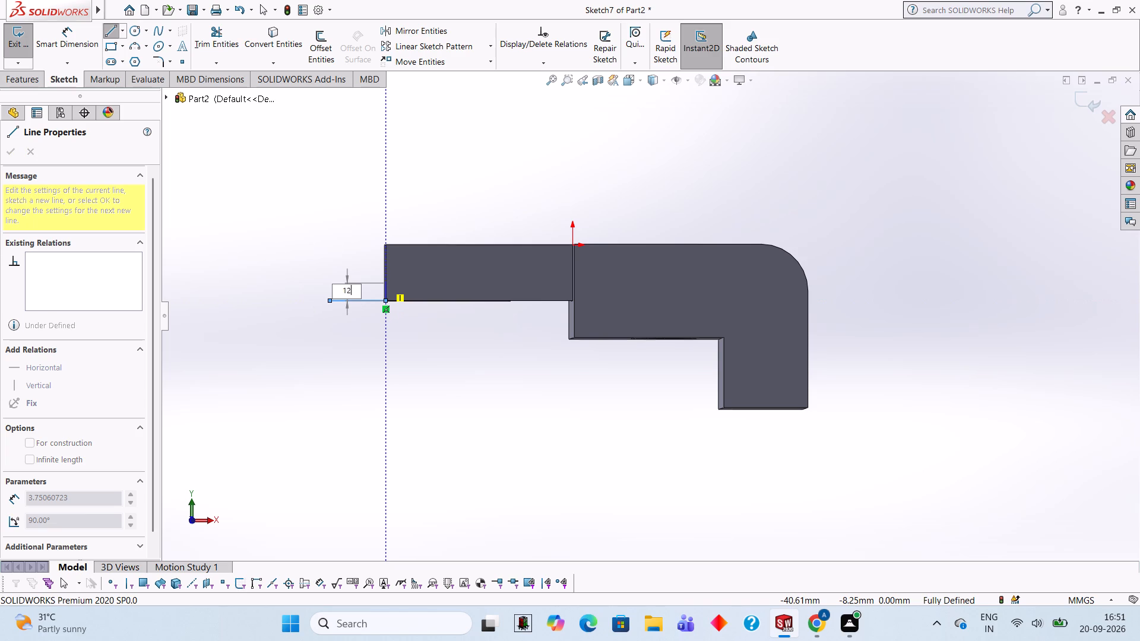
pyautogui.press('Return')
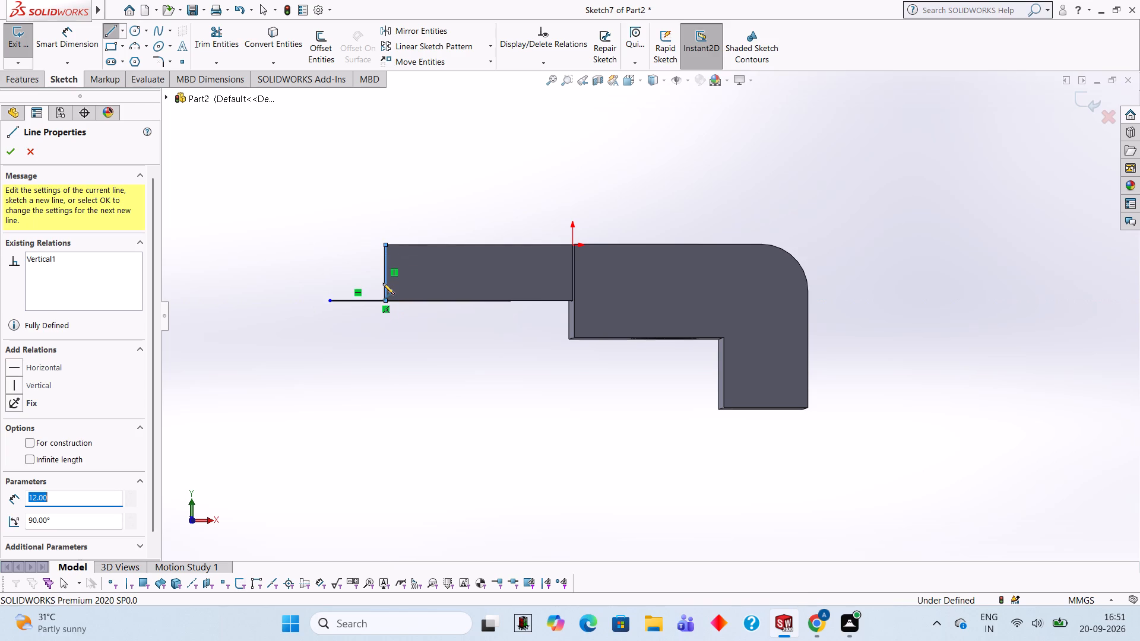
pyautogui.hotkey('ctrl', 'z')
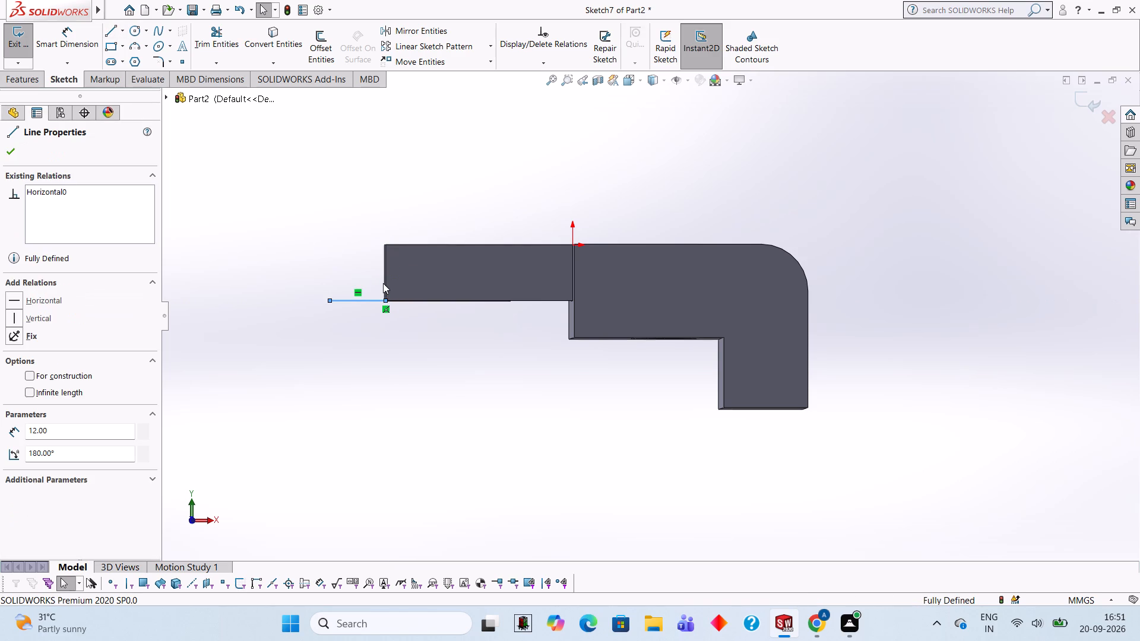
# Sketch a 6 mm vertical line up from the free end's lower corner and continue with a 12 mm horizontal line outward.
pyautogui.click(116, 26)
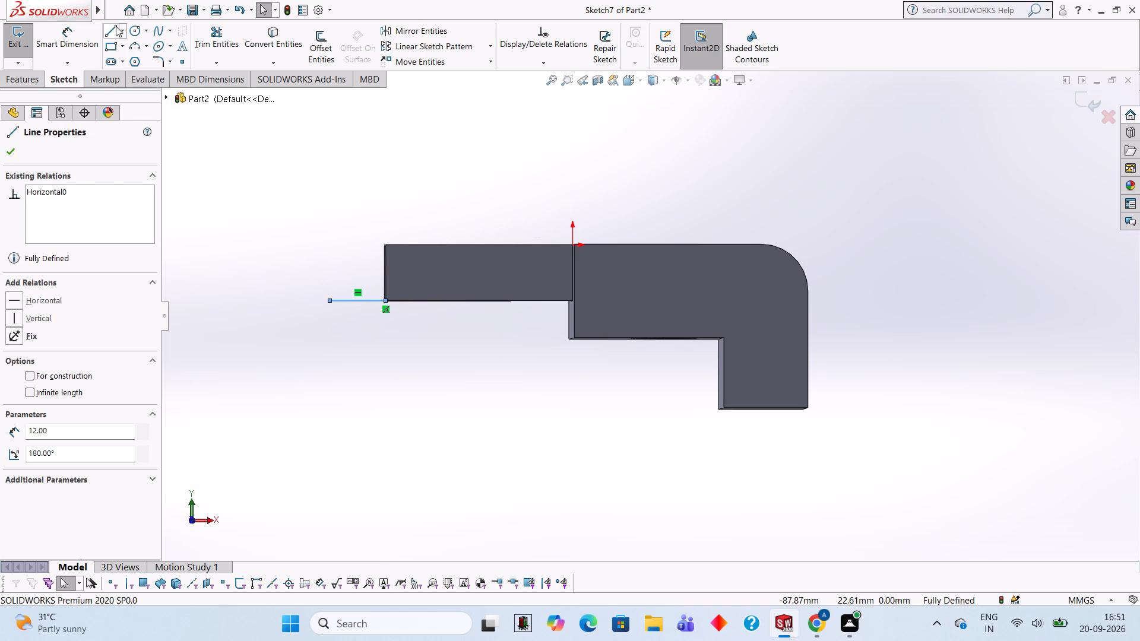
pyautogui.click(385, 300)
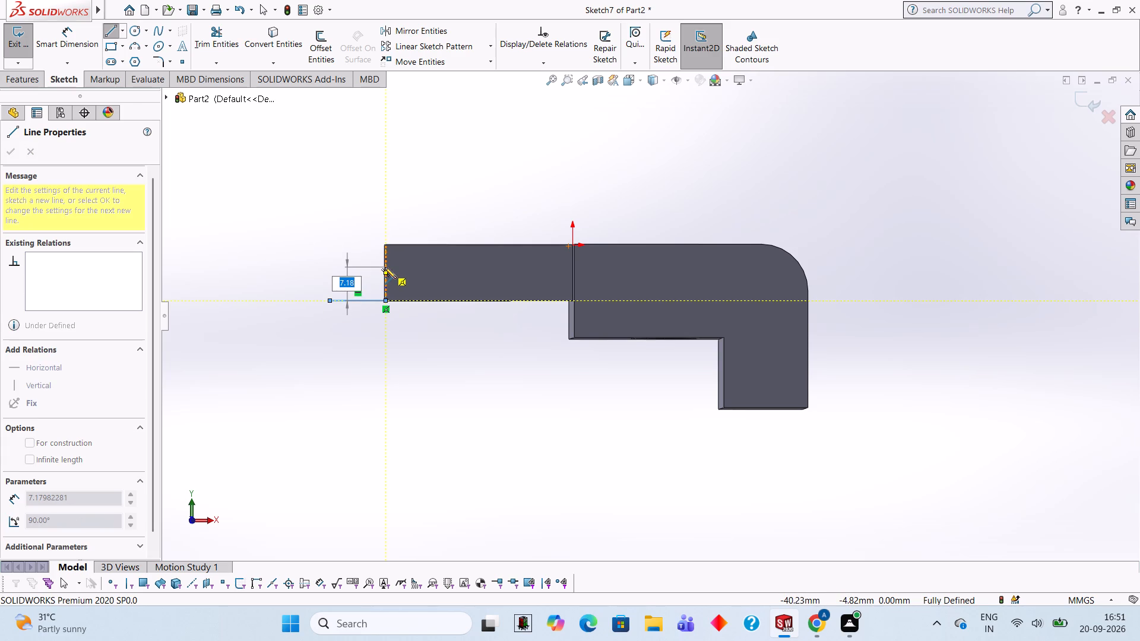
pyautogui.press('6')
pyautogui.press('Return')
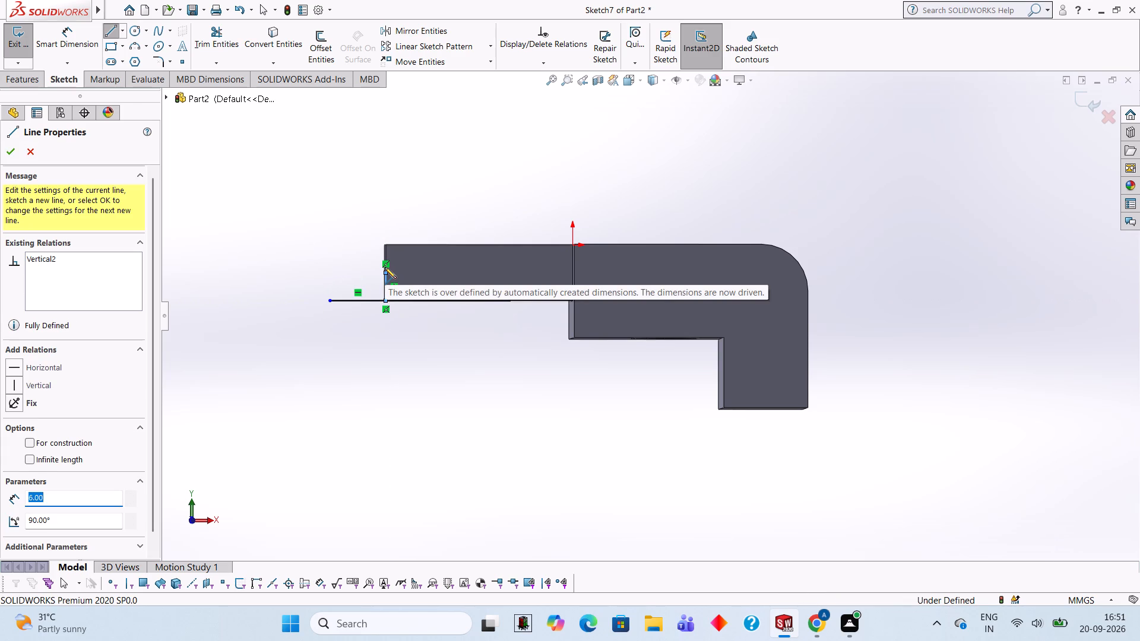
pyautogui.click(331, 274)
pyautogui.press('Escape')
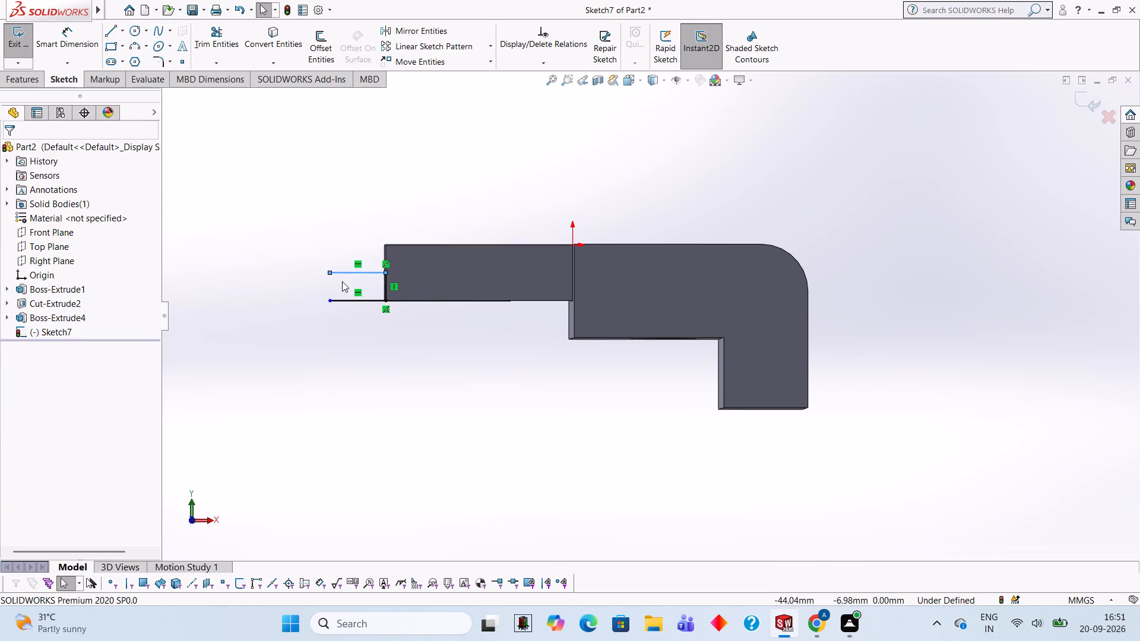
# Sketch a 12 mm diameter circle centred on the outer end of the mid-height horizontal line.
pyautogui.click(135, 28)
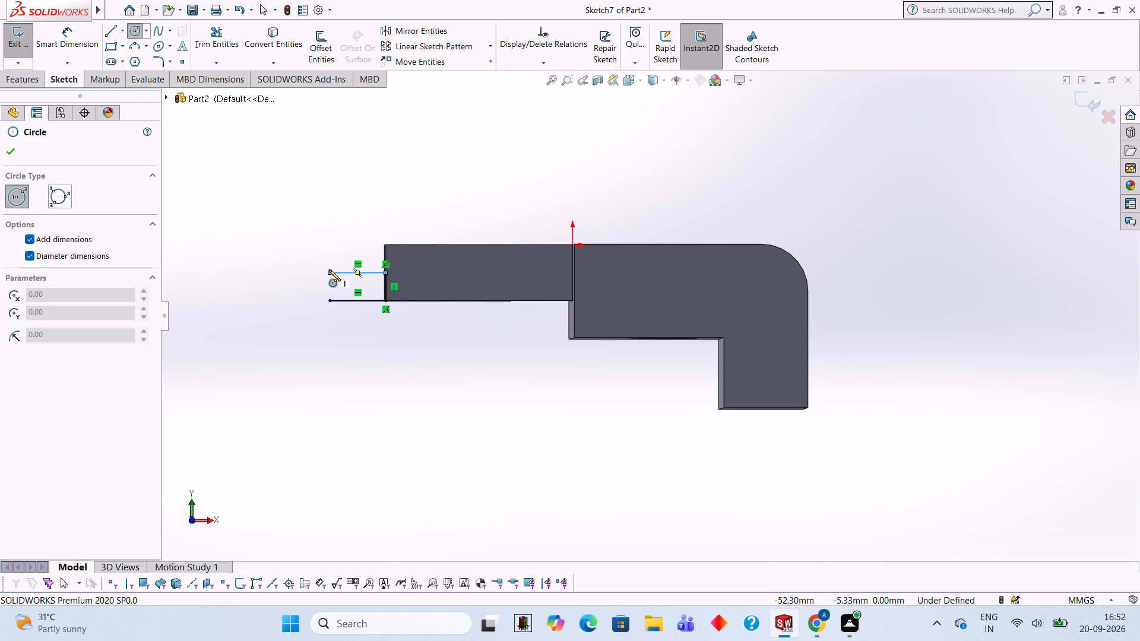
pyautogui.click(330, 271)
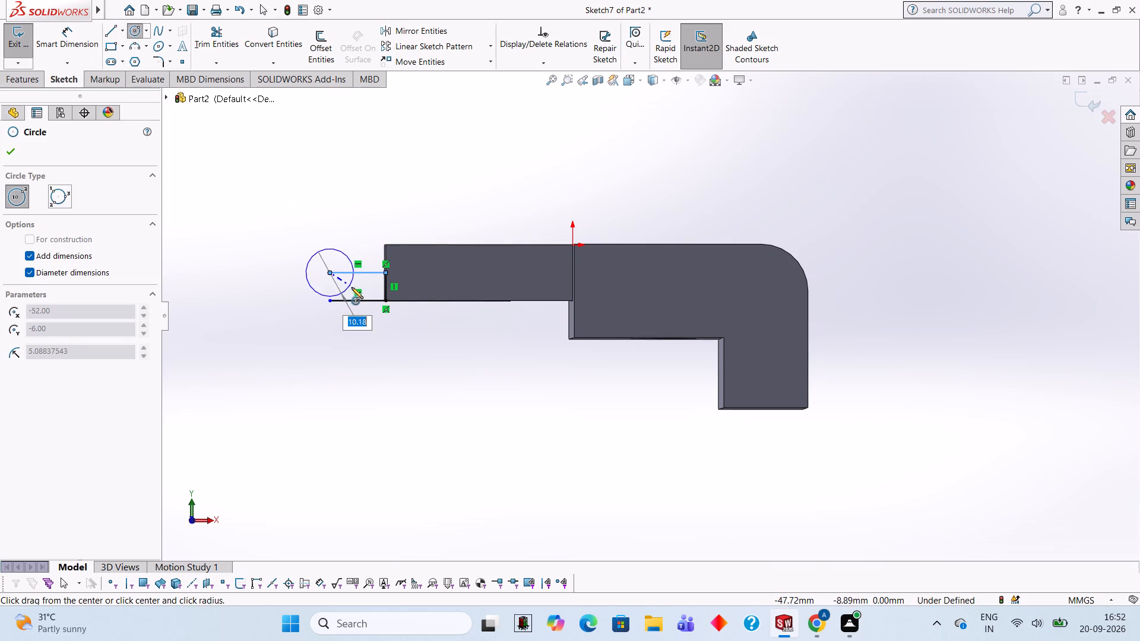
pyautogui.write('12')
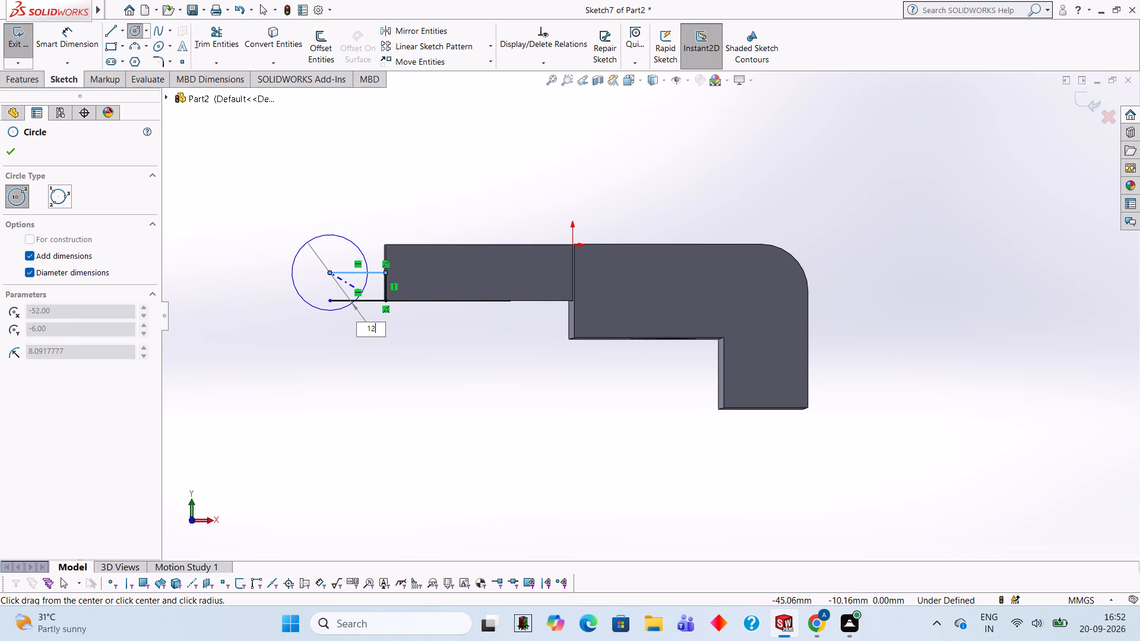
pyautogui.press('Return')
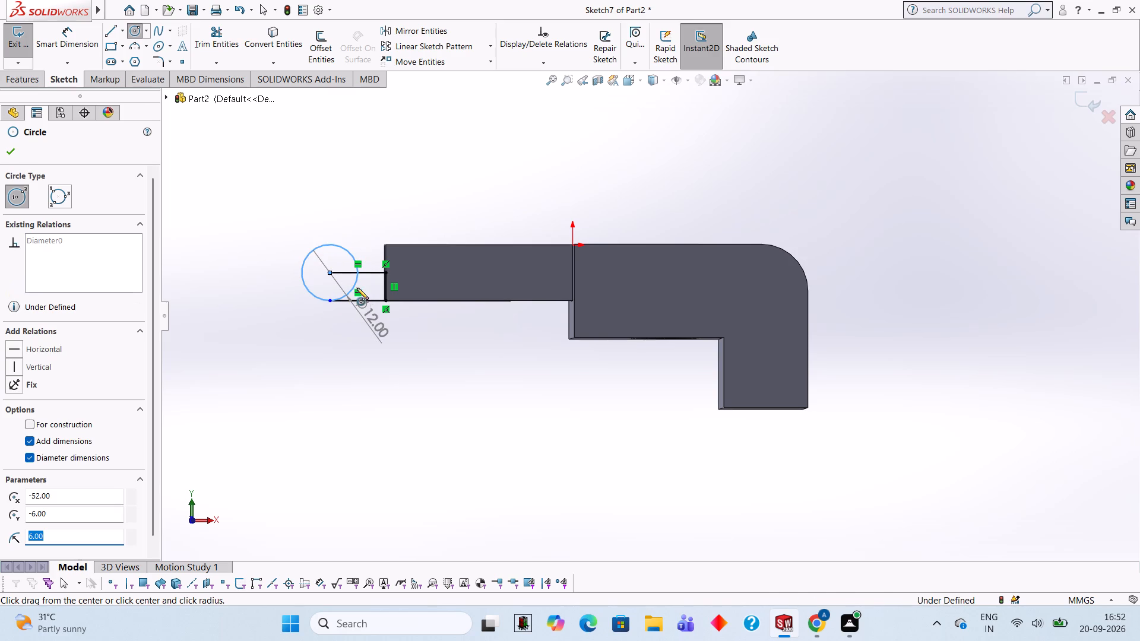
# Trim away the circle's lower quarter arc facing the arm, between the two horizontal lines.
pyautogui.click(199, 46)
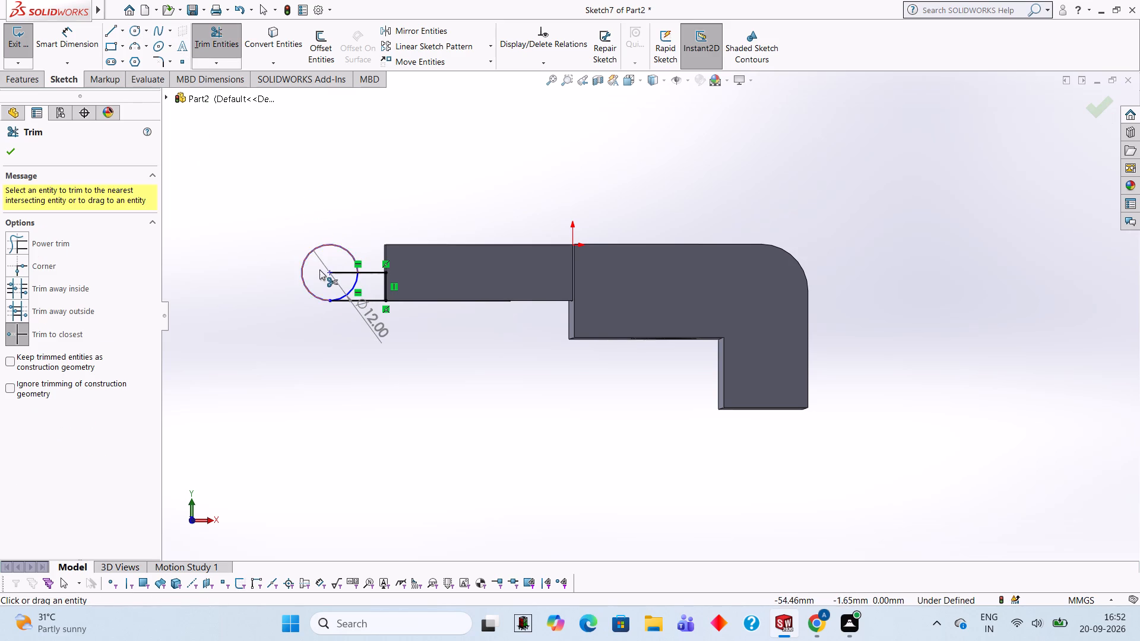
pyautogui.click(354, 285)
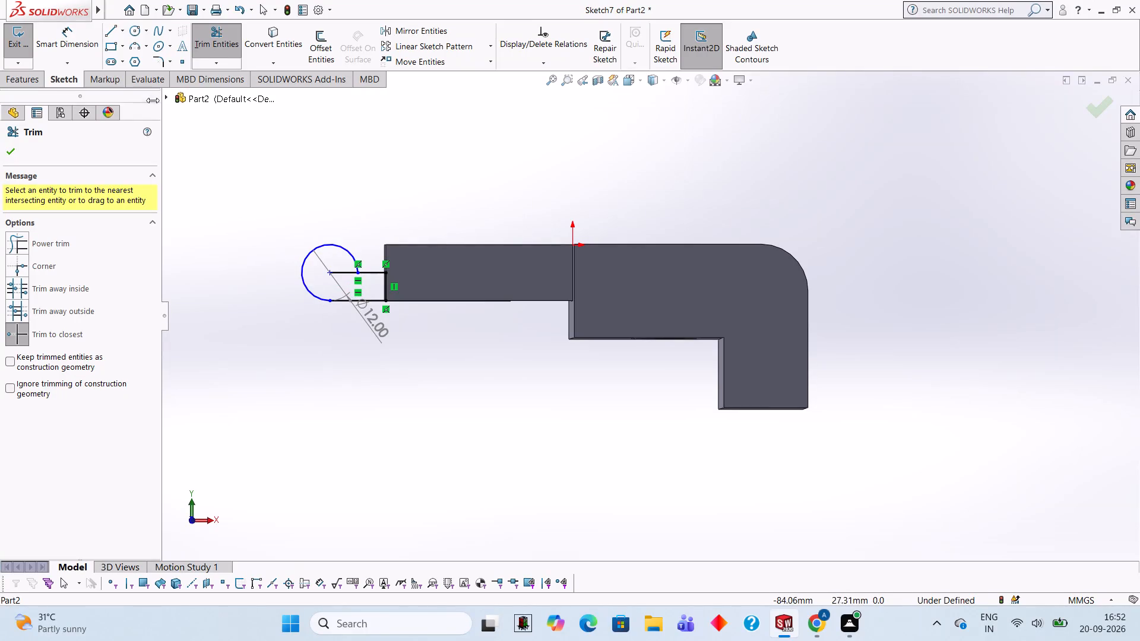
# Sketch a 6 mm horizontal line from the circle's centre outward to its far side, away from the arm.
pyautogui.click(104, 34)
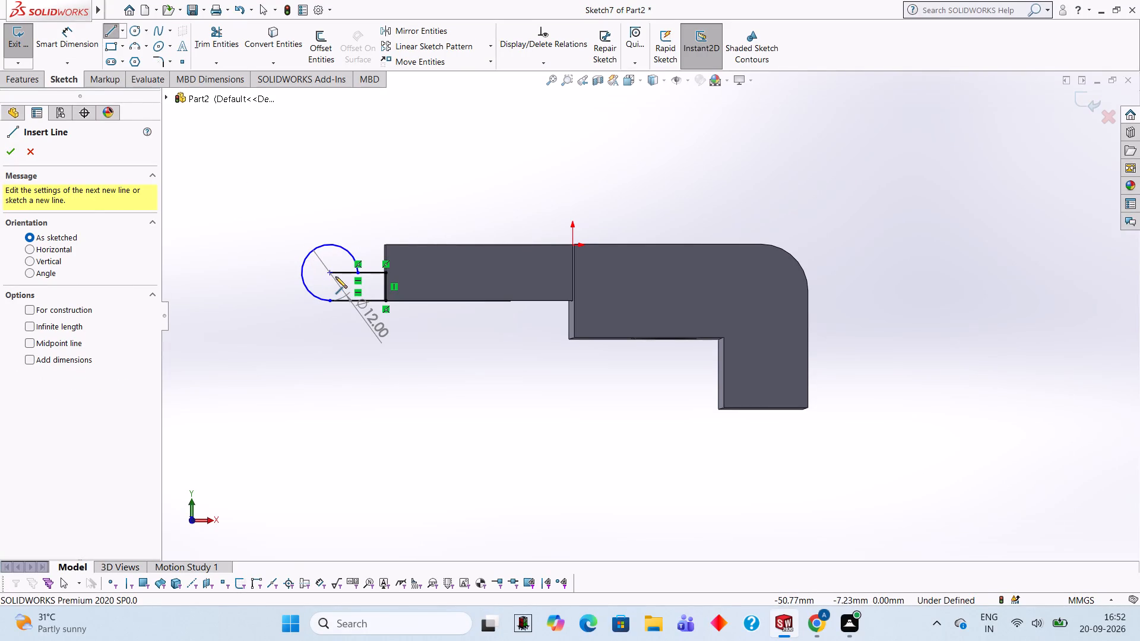
pyautogui.click(330, 272)
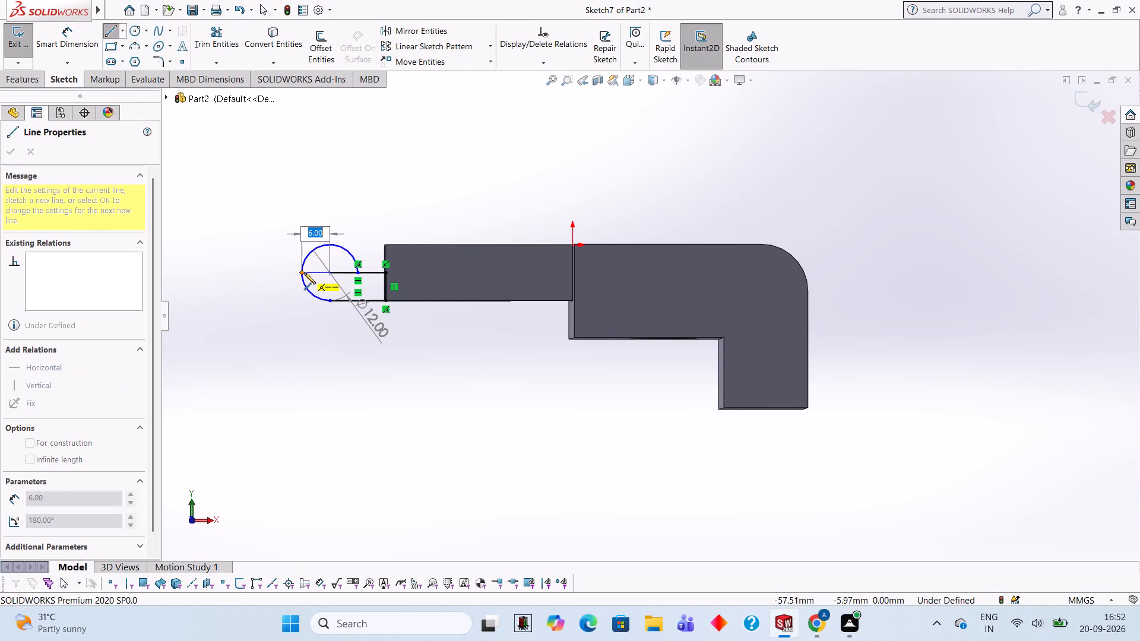
pyautogui.click(300, 272)
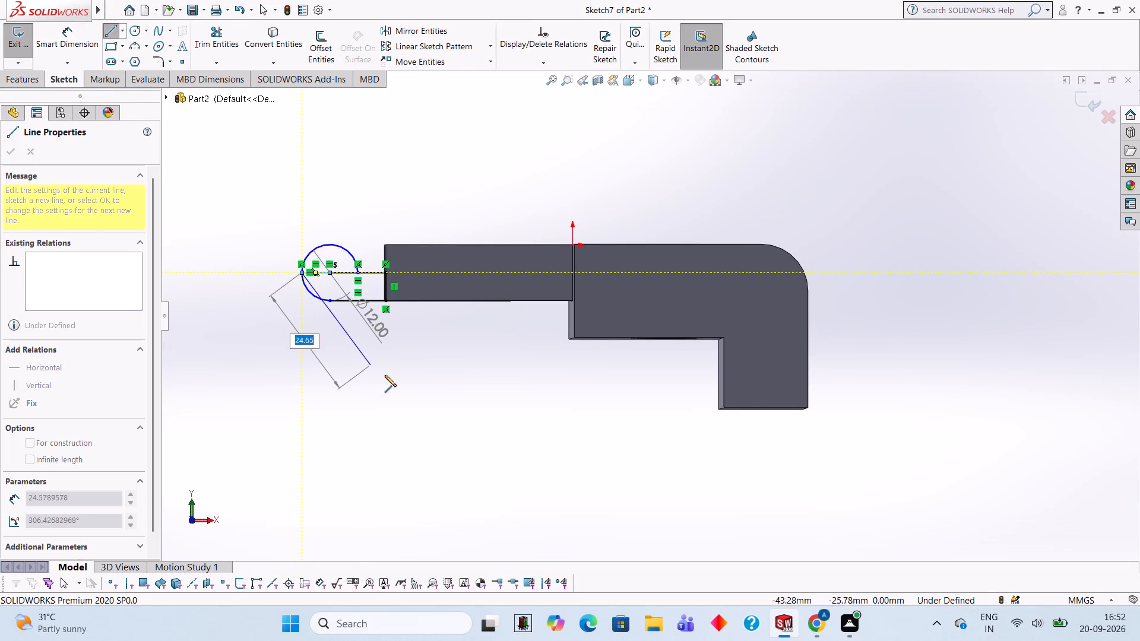
pyautogui.press('Escape')
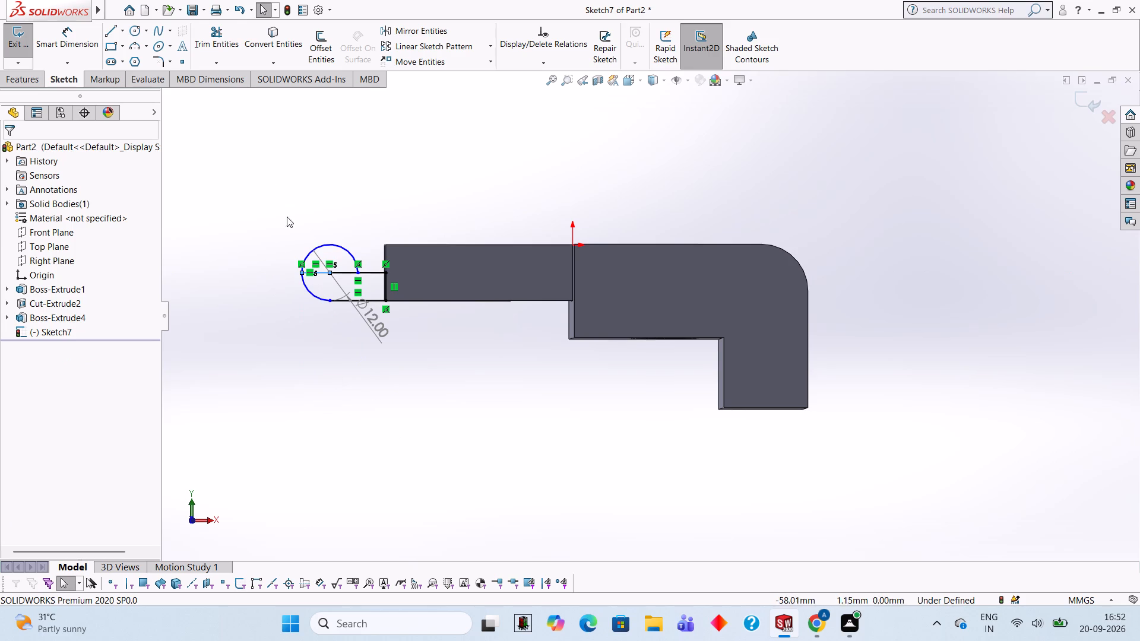
# Trim the circle's upper arc, both mid-height horizontal lines and the 6 mm vertical line, keeping the outer lower quarter arc.
pyautogui.click(226, 44)
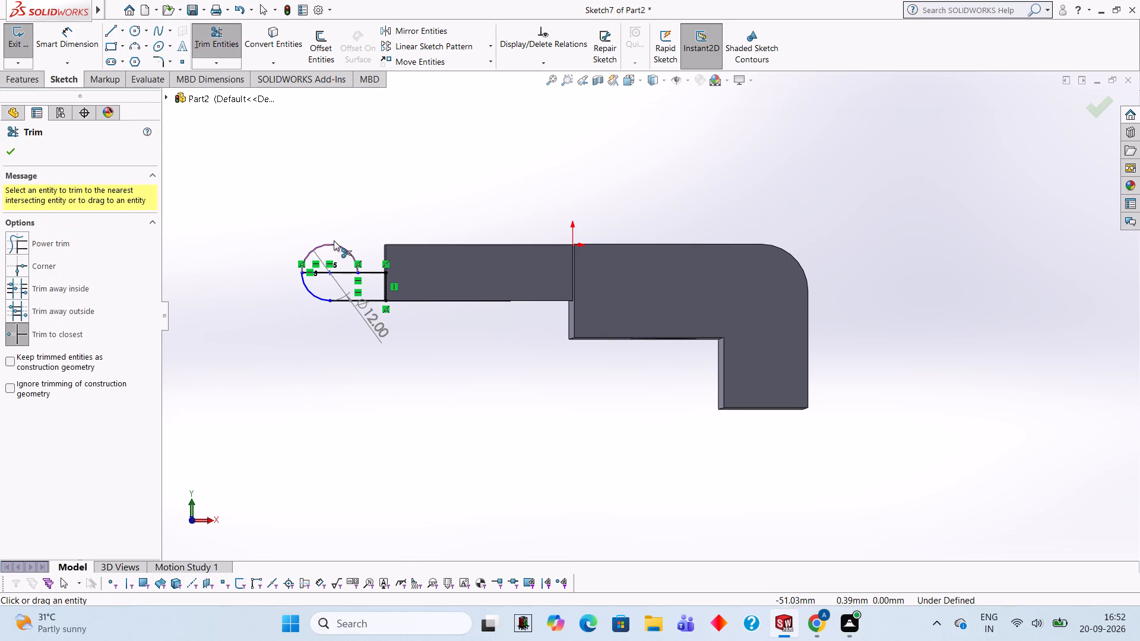
pyautogui.click(335, 246)
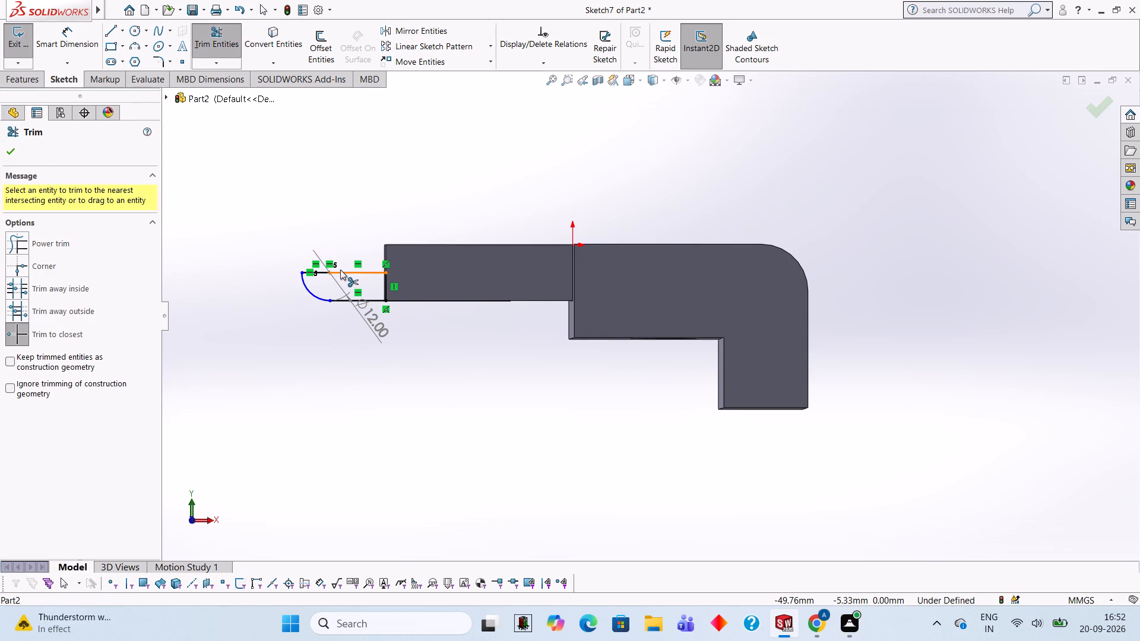
pyautogui.click(340, 269)
pyautogui.click(318, 274)
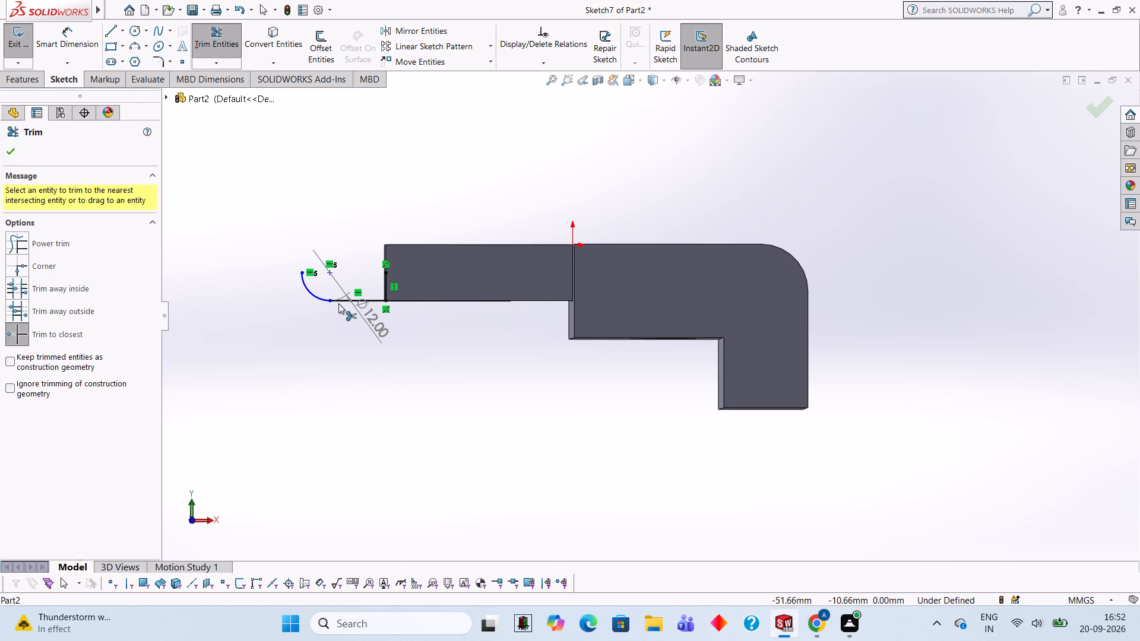
pyautogui.click(385, 284)
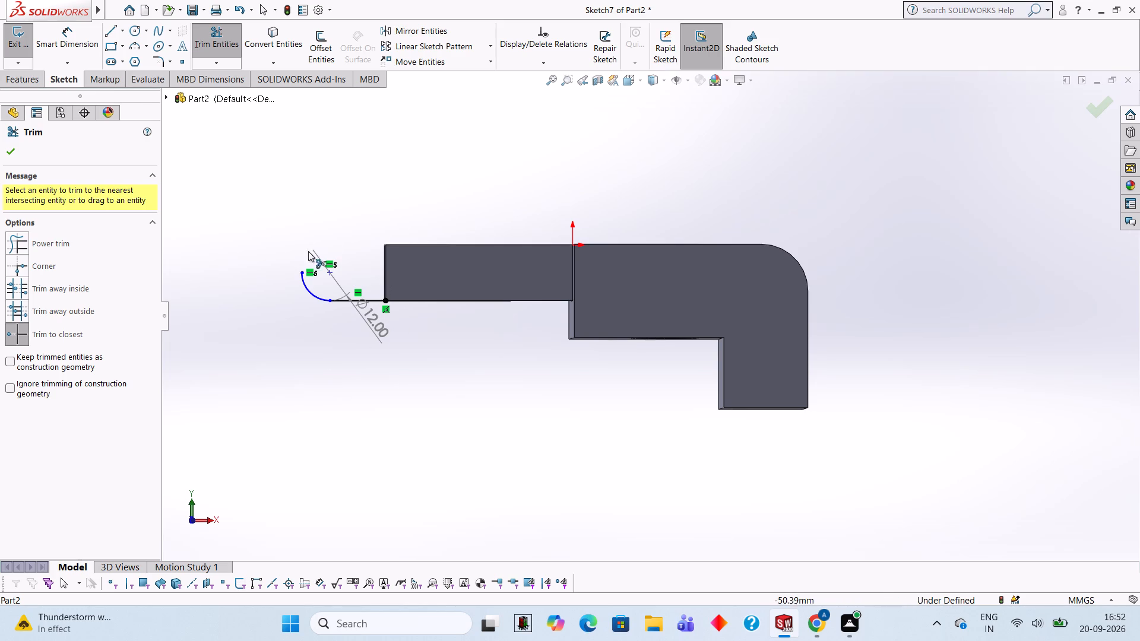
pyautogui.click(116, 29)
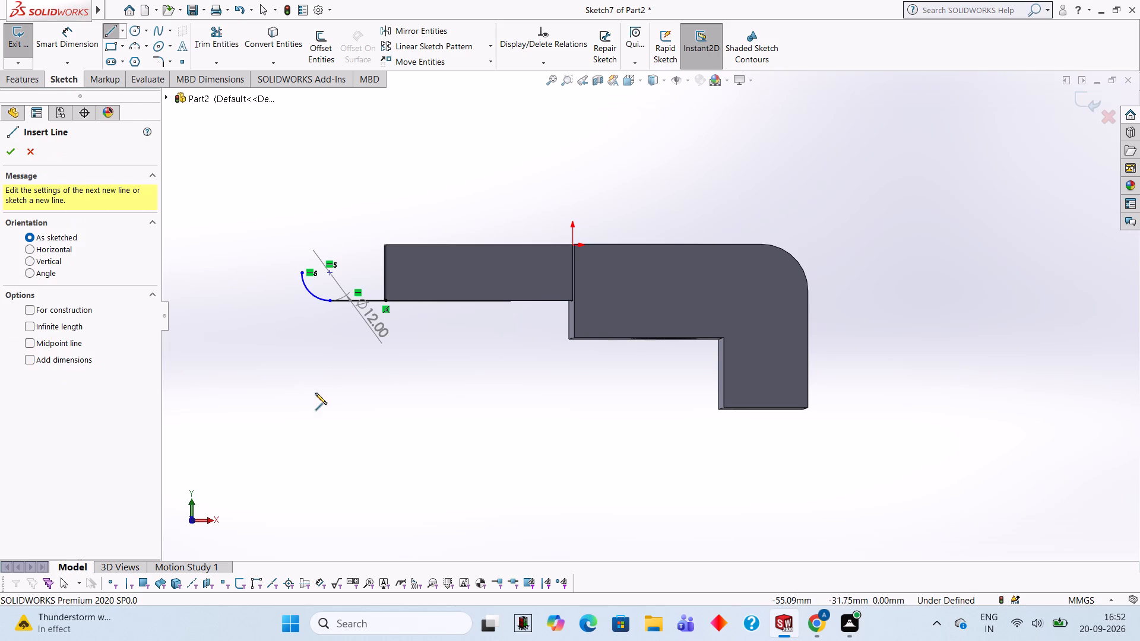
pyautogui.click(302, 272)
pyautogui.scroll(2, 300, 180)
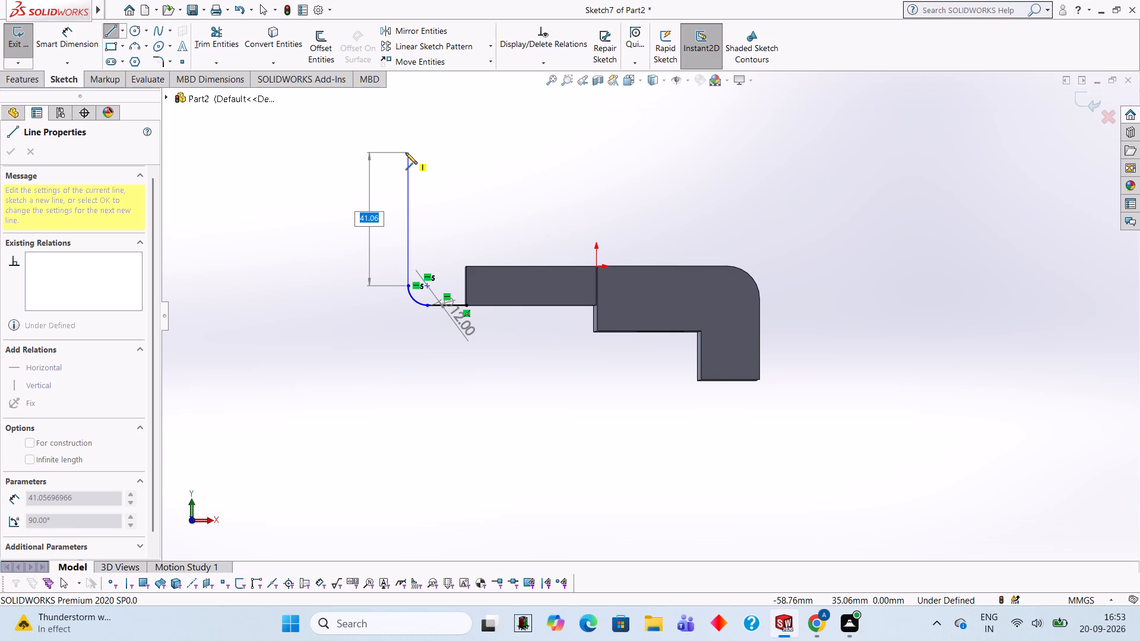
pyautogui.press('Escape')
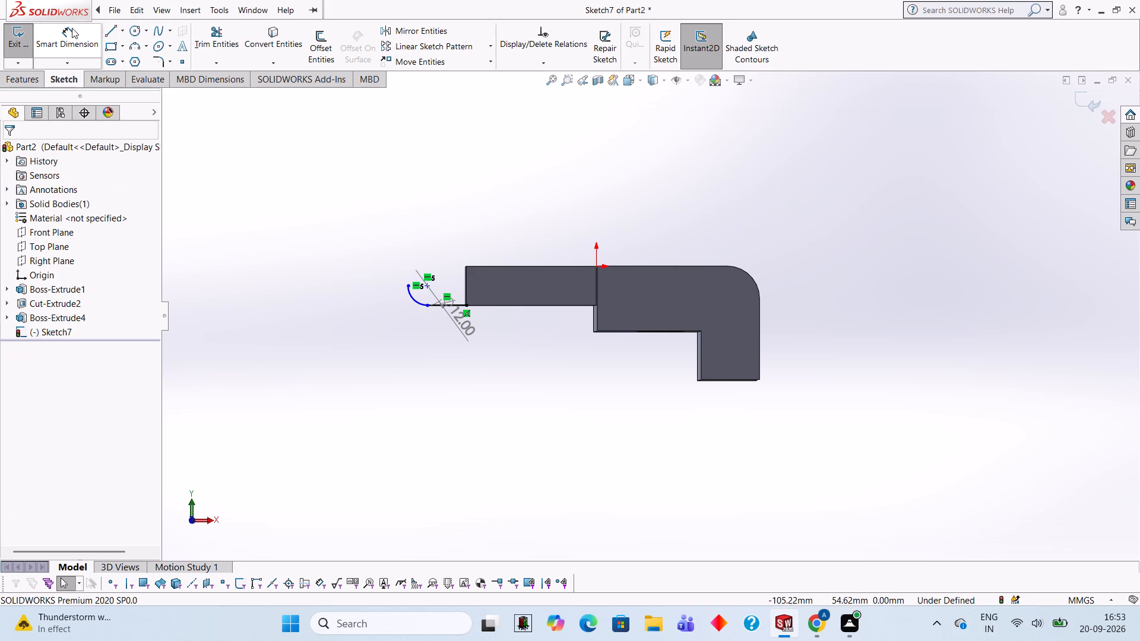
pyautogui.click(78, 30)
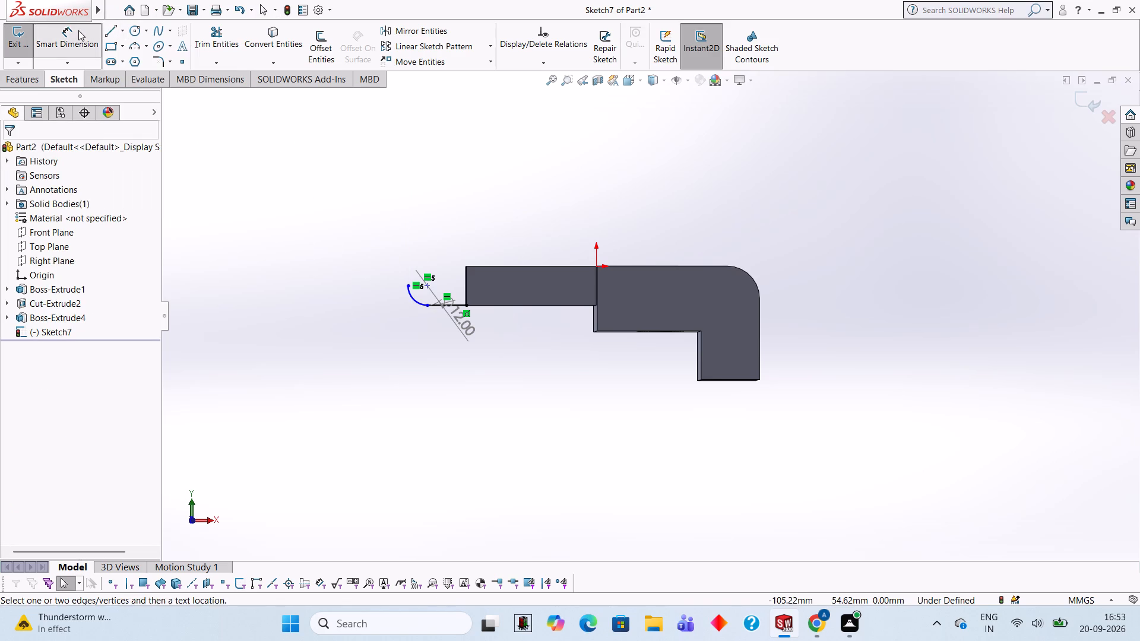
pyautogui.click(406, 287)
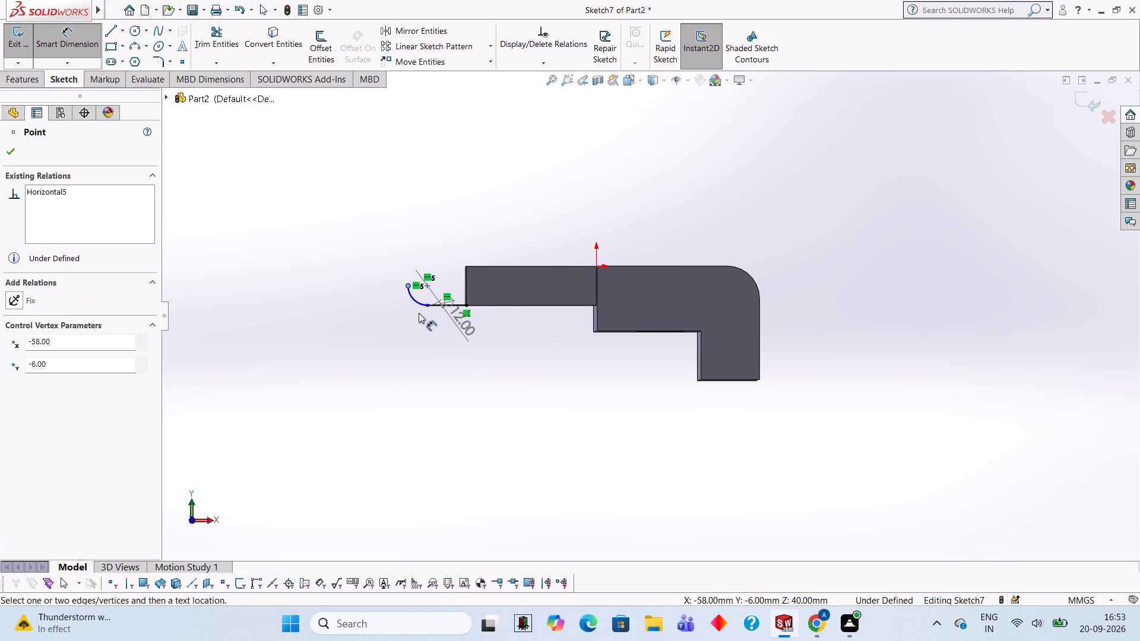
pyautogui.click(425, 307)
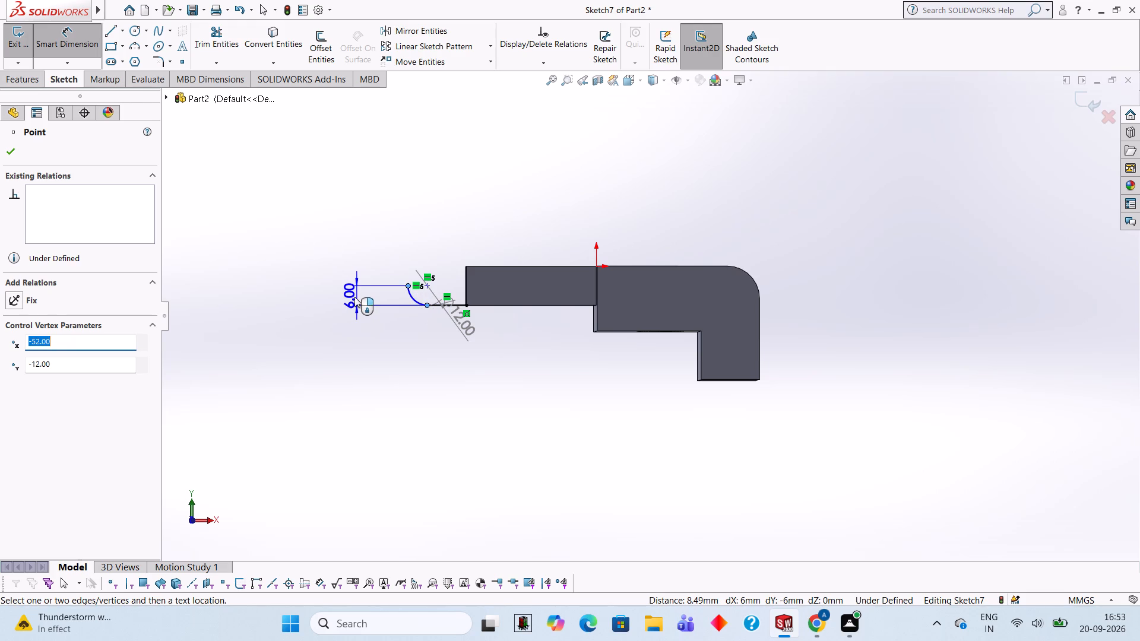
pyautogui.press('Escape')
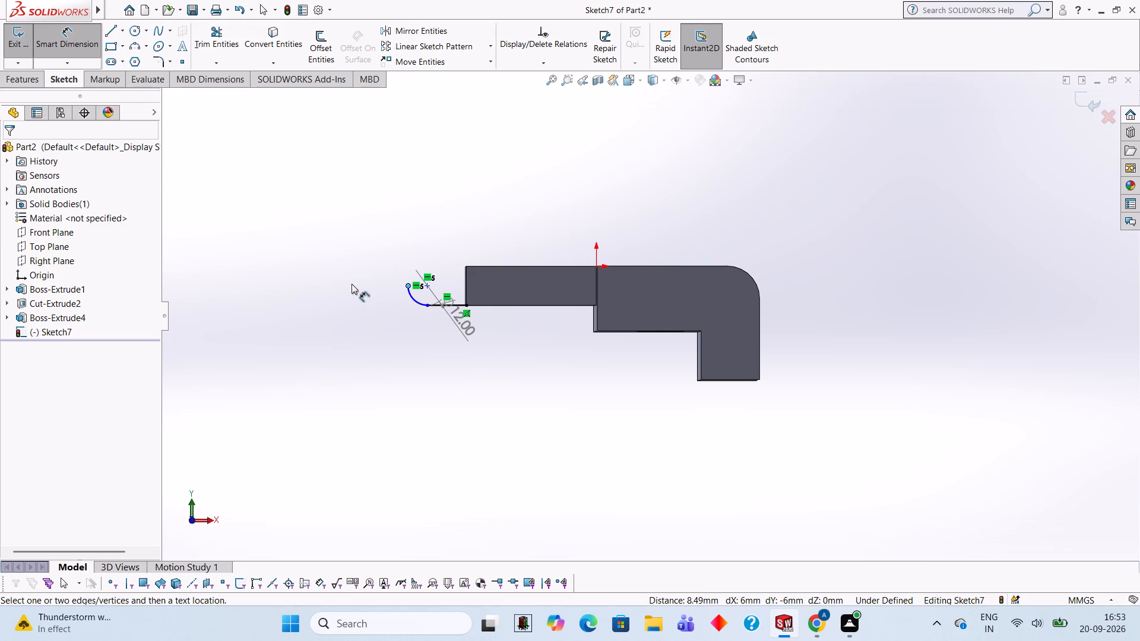
# Sketch a 46 mm vertical line upward from the upper end of the quarter arc.
pyautogui.click(113, 28)
pyautogui.click(408, 285)
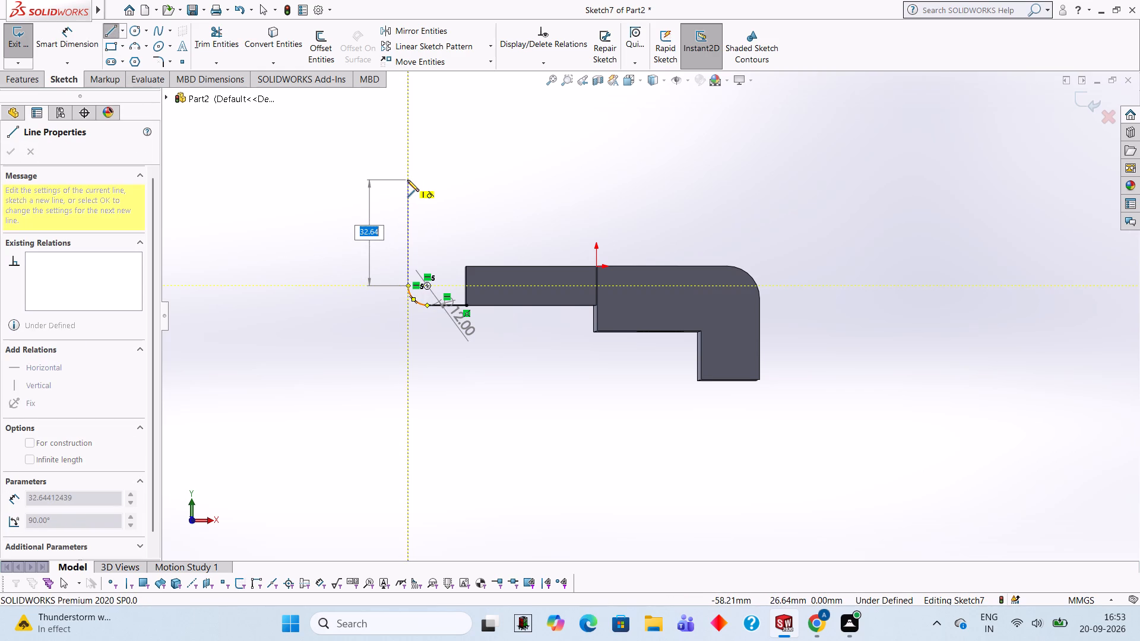
pyautogui.write('46')
pyautogui.press('Return')
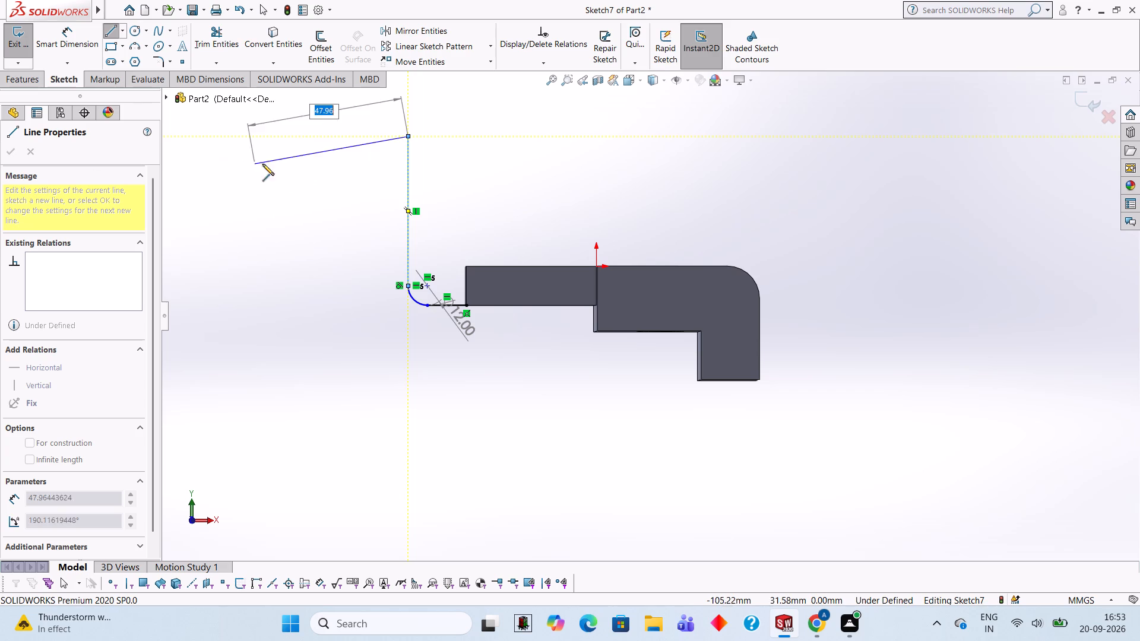
# Continue the profile with a horizontal line away from the arm, starting at the top of the 46 mm vertical line.
pyautogui.scroll(3, 303, 179)
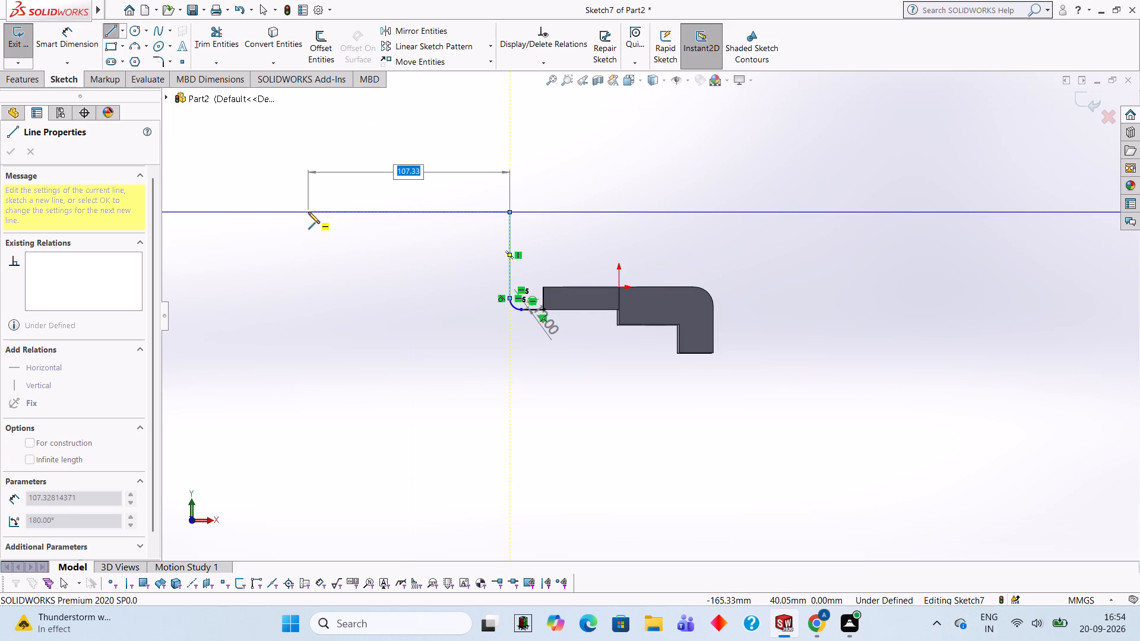
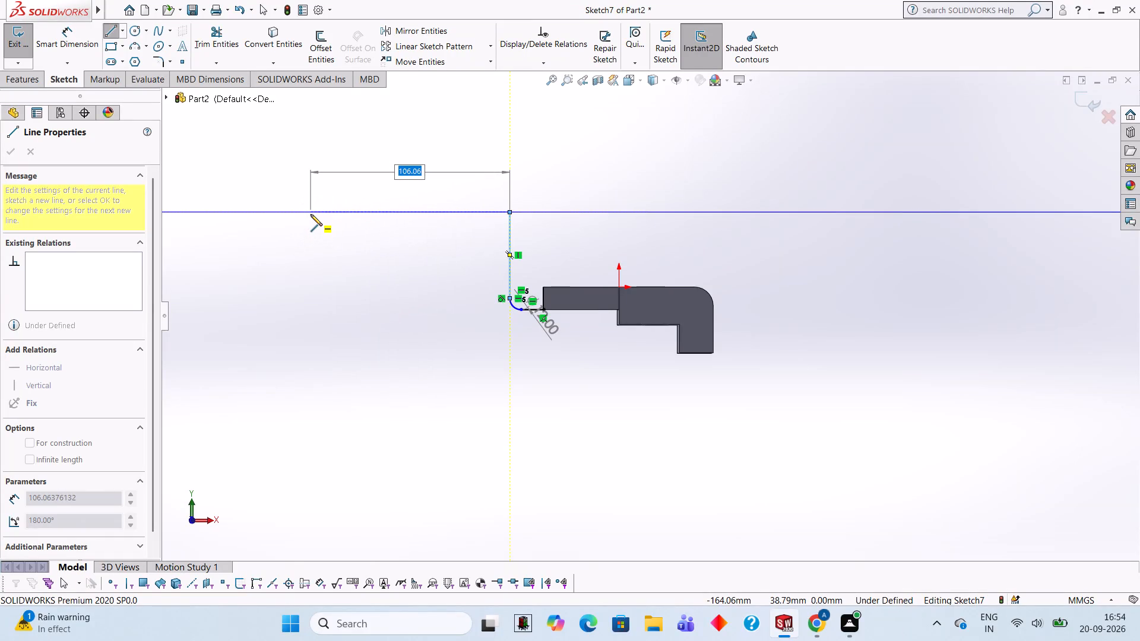
# Set the horizontal line running away from the arm at the top of the 46 mm vertical line to 63 mm.
pyautogui.write('63')
pyautogui.press('Return')
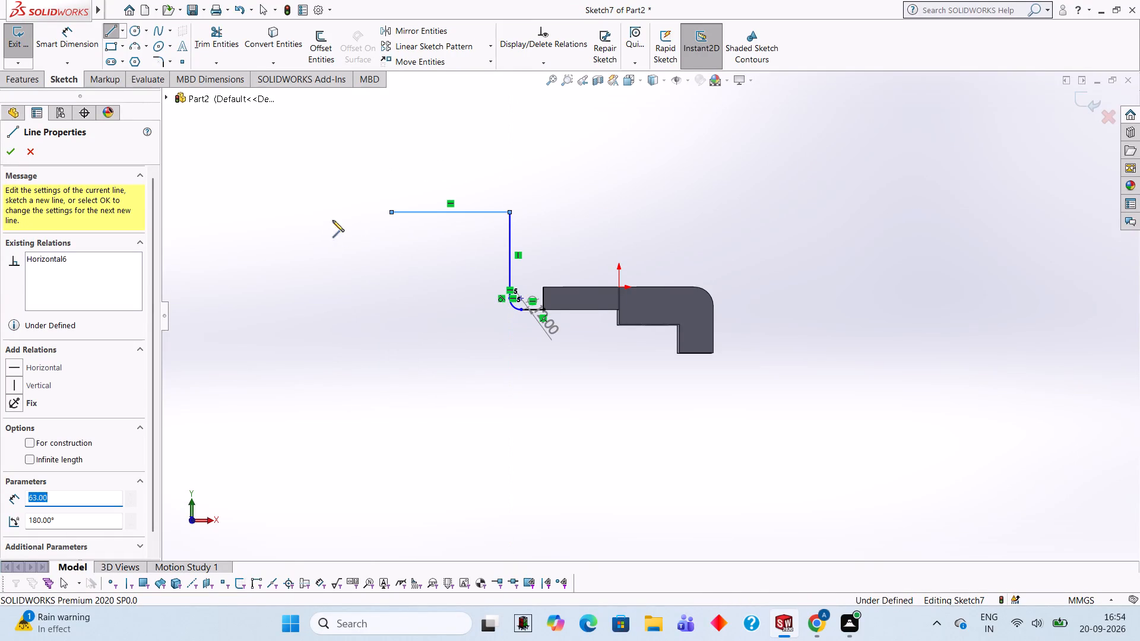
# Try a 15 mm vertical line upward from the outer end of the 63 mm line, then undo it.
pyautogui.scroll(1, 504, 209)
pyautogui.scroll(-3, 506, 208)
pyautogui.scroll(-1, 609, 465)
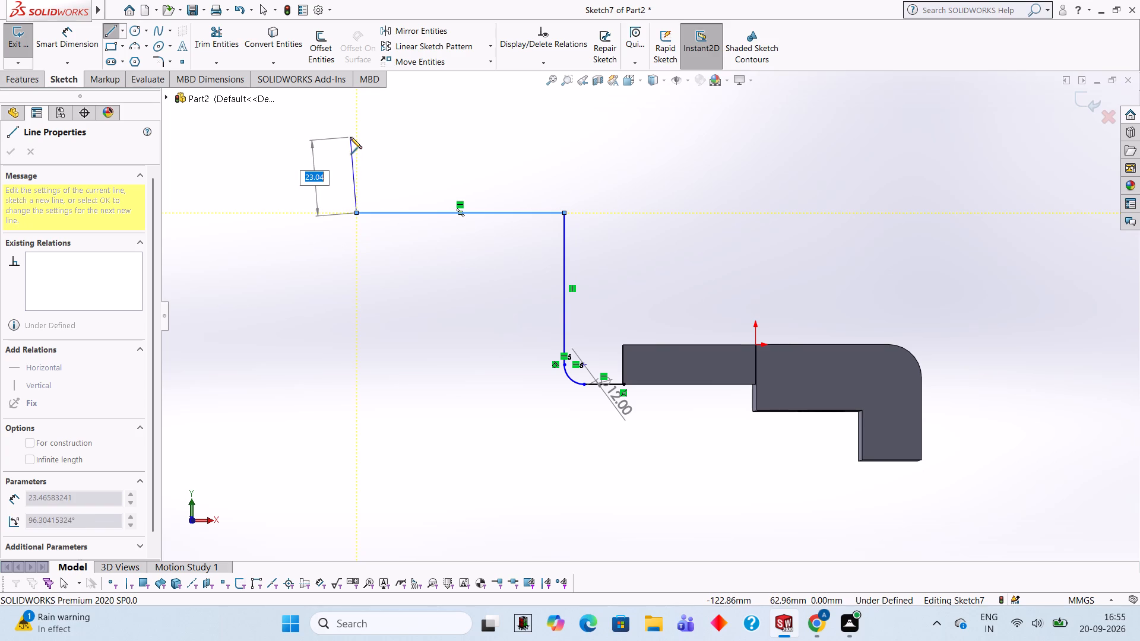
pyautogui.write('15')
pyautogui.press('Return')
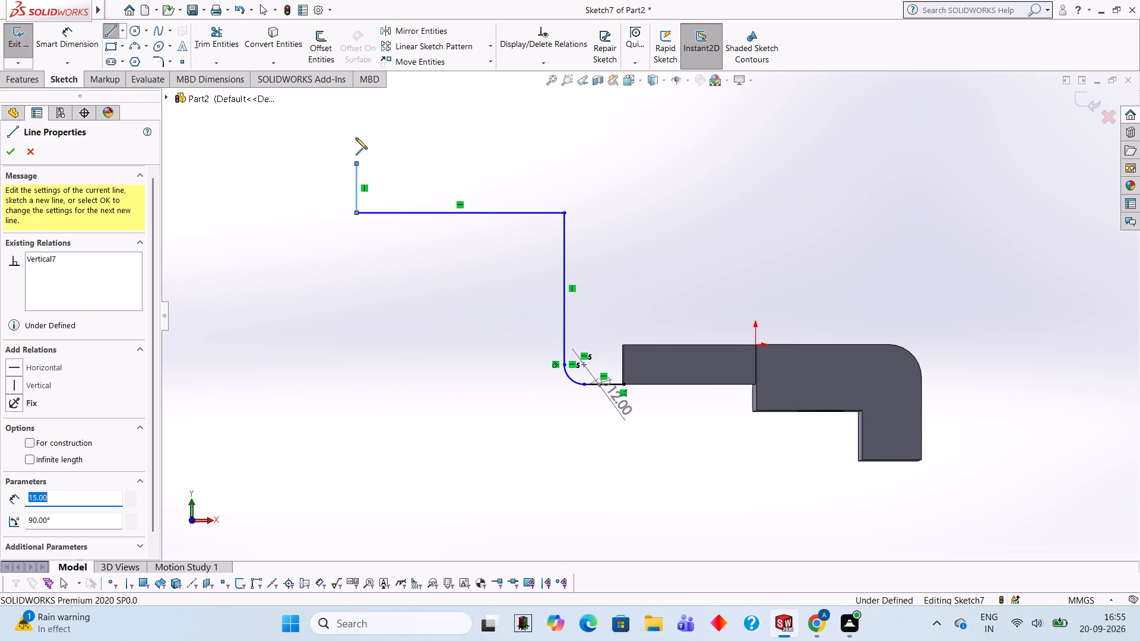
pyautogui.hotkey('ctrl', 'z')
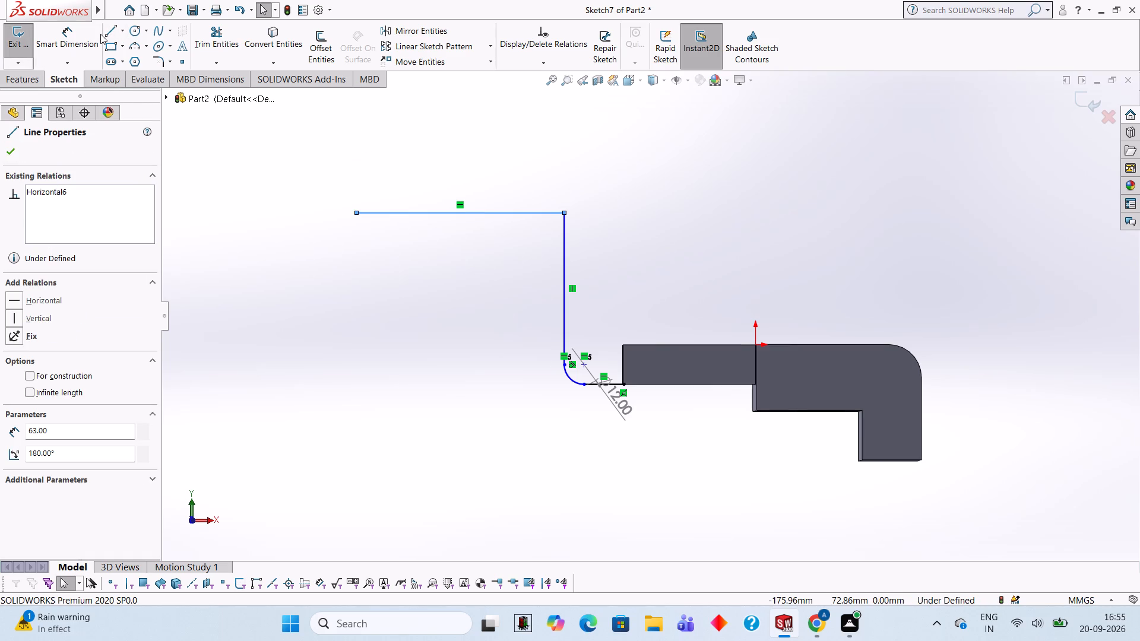
# From the 63 mm line's outer end, sketch connected lines 10 mm up, 50 mm horizontally back toward the body and 5 mm up.
pyautogui.click(106, 34)
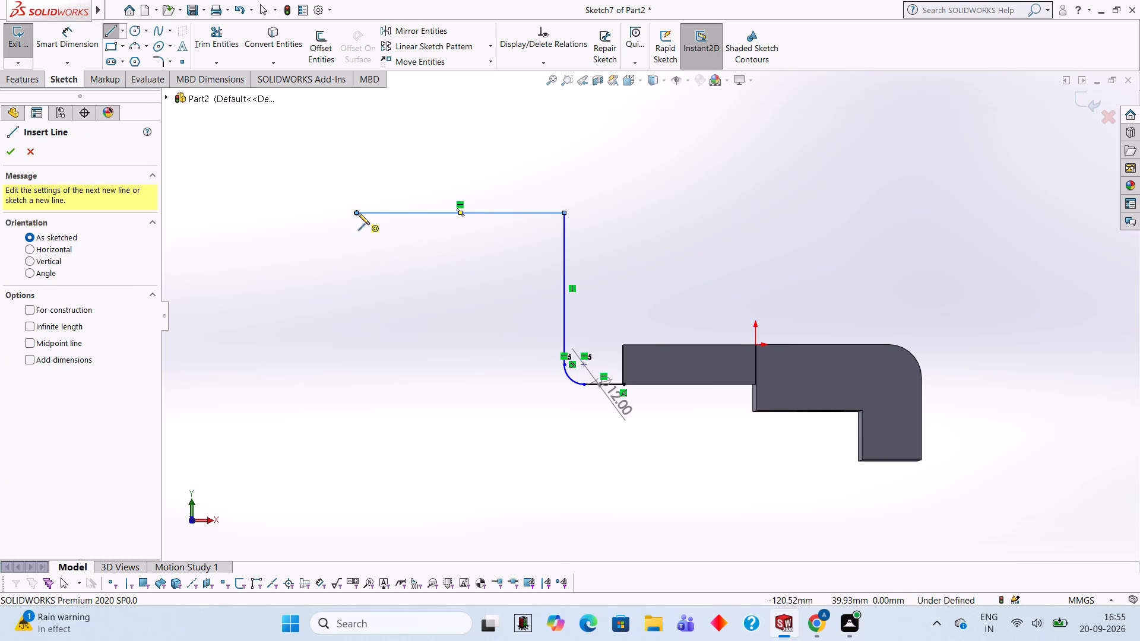
pyautogui.click(356, 212)
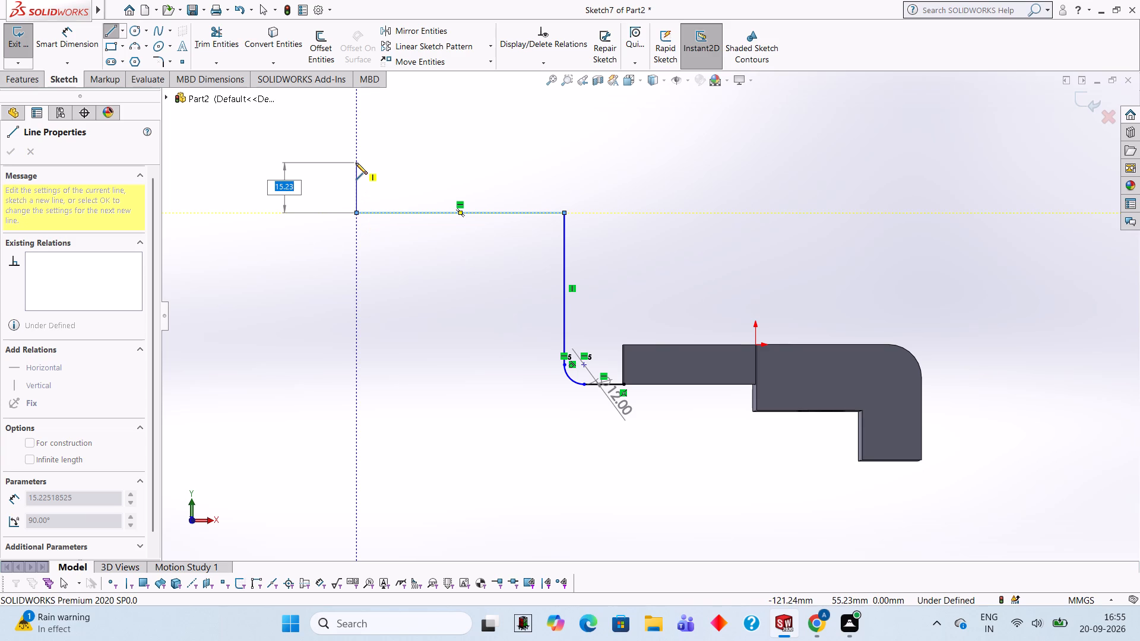
pyautogui.write('10')
pyautogui.press('Return')
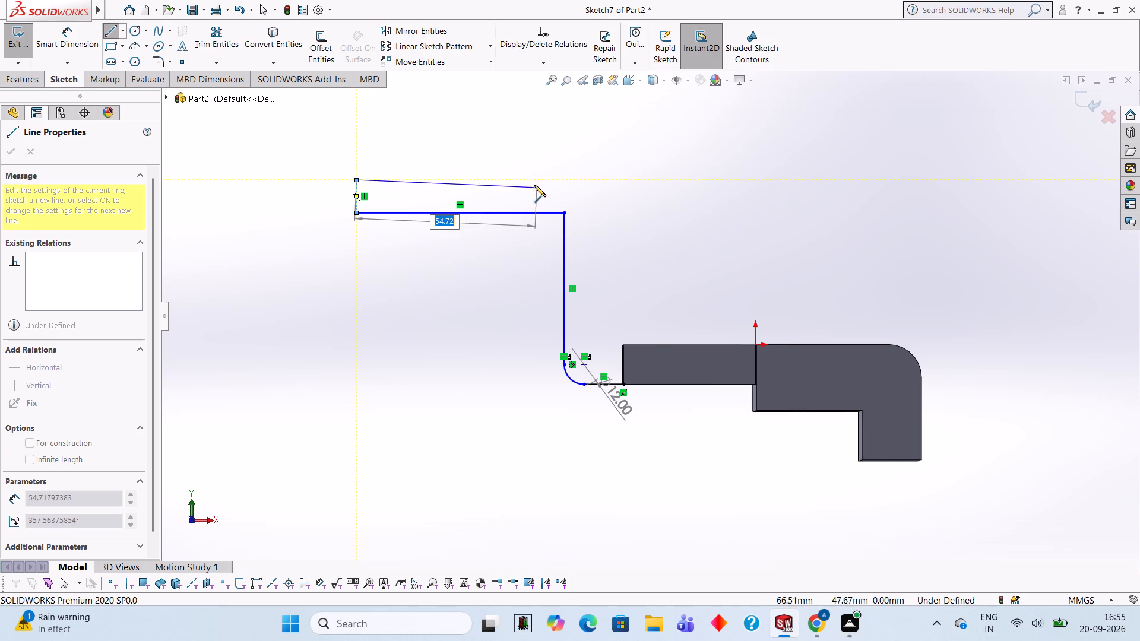
pyautogui.write('50')
pyautogui.press('Return')
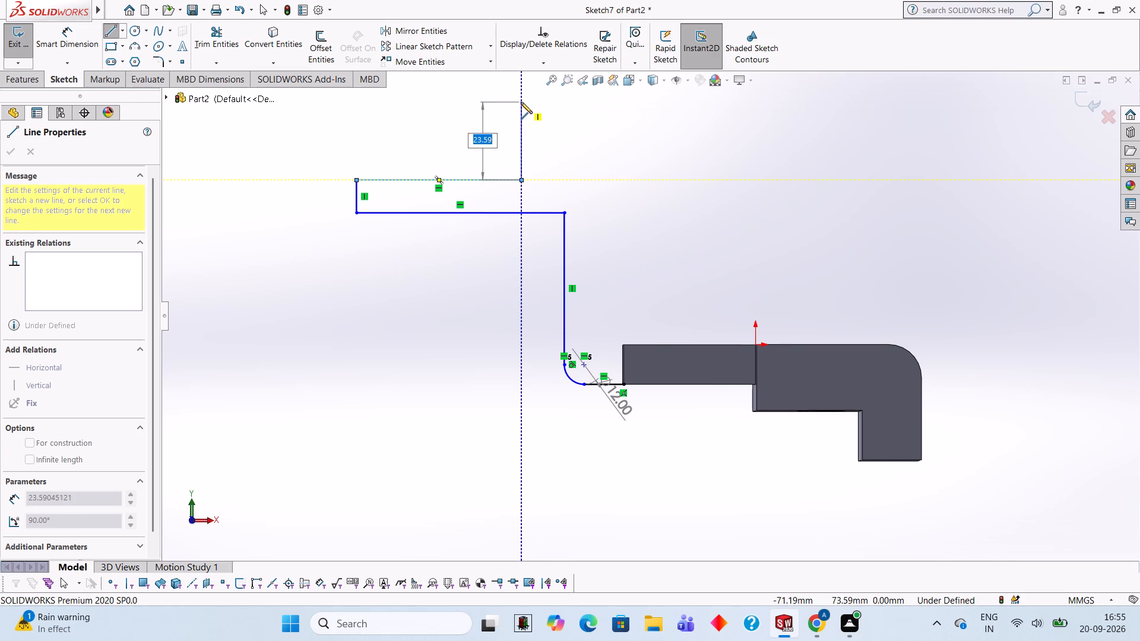
pyautogui.press('5')
pyautogui.press('Return')
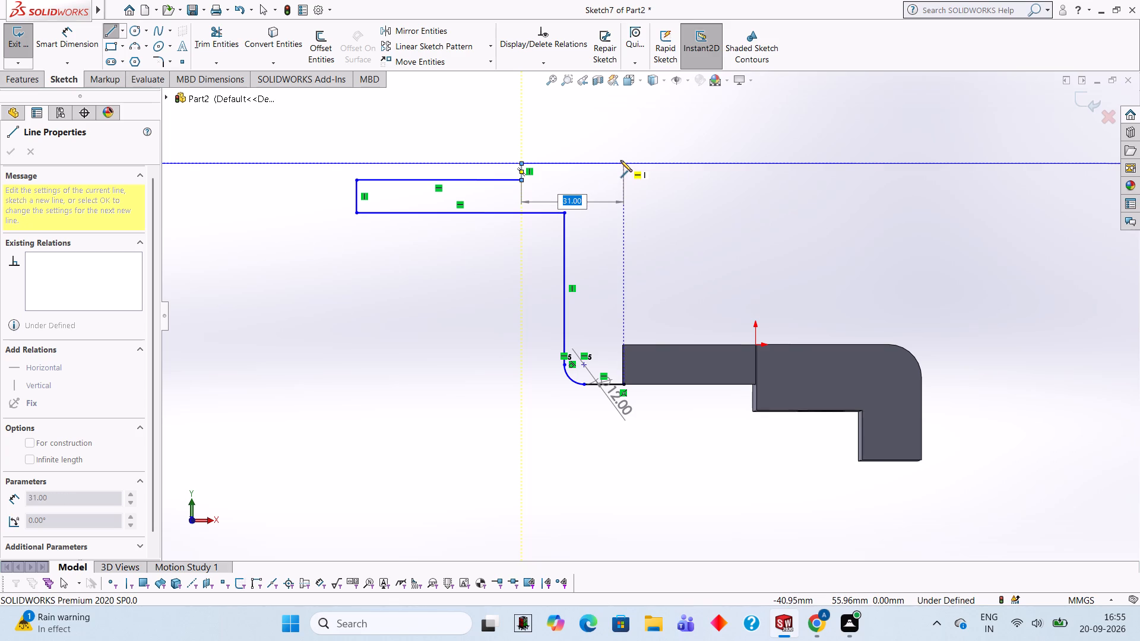
# Complete the profile with a horizontal line about 31 mm long, level with the arm's end, and a vertical line down to the arm's upper corner.
pyautogui.click(620, 160)
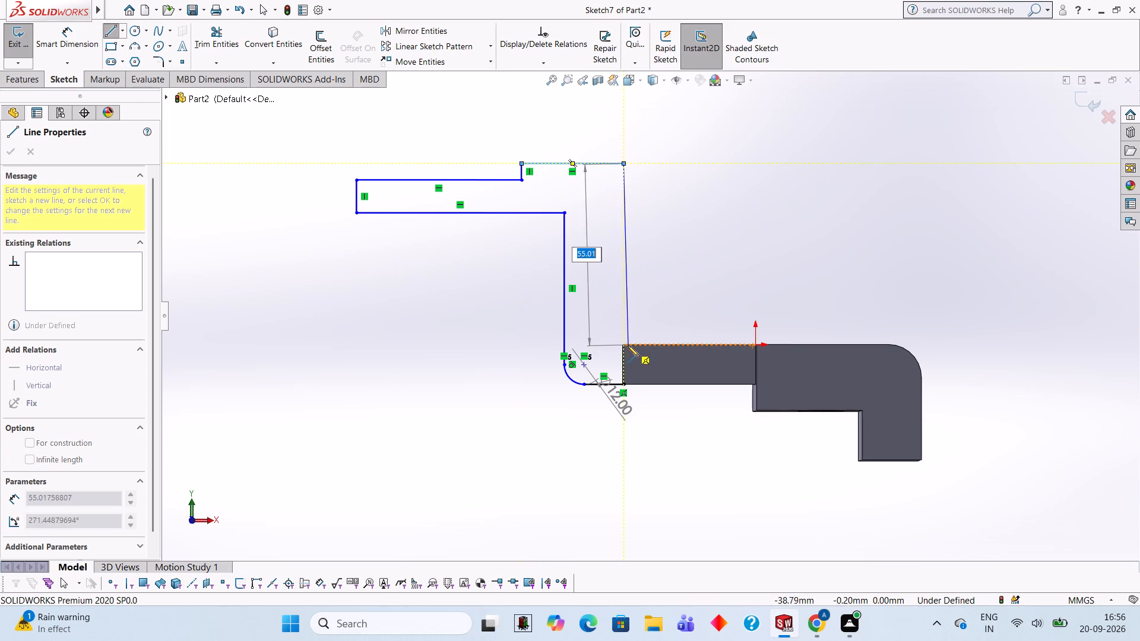
pyautogui.click(623, 346)
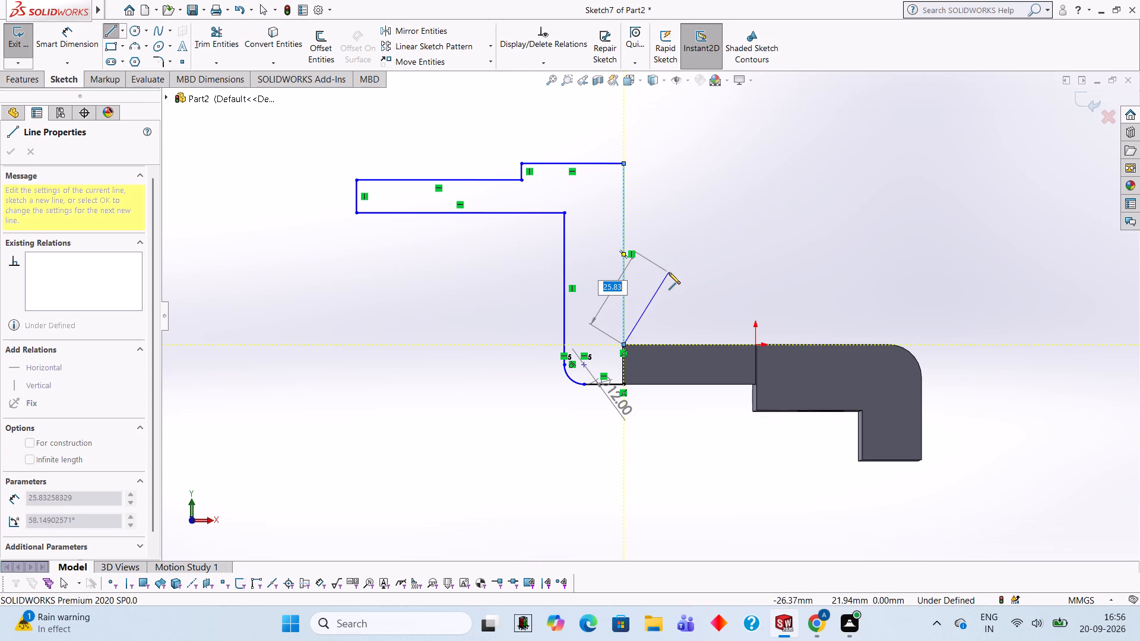
pyautogui.press('Escape')
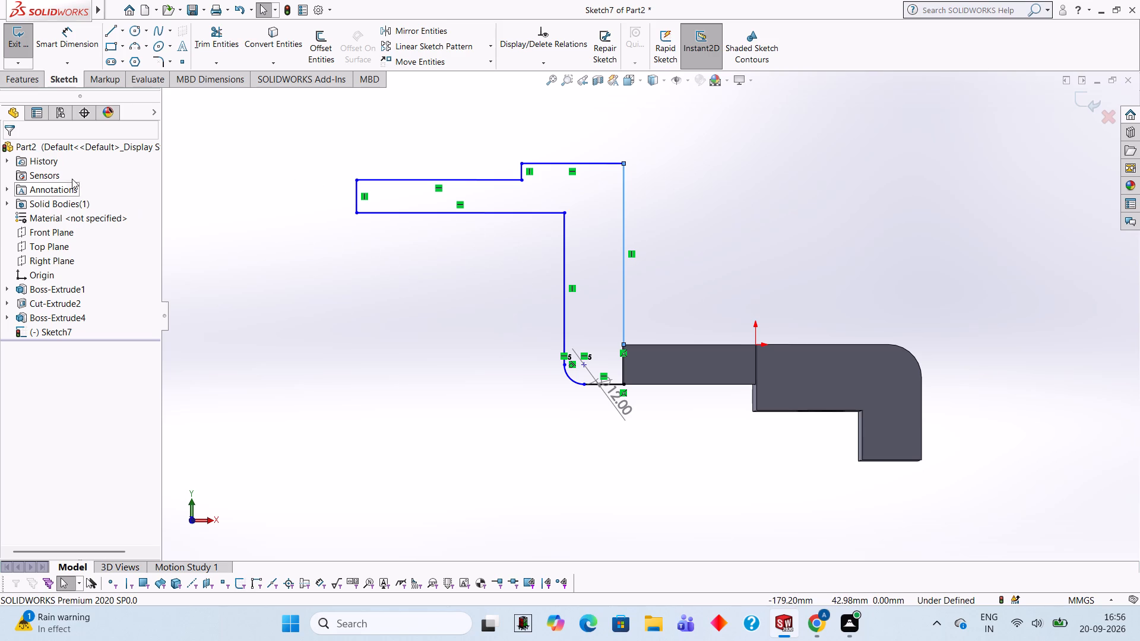
# Set up an Extruded Boss of the profile closed with model edges, in the reversed direction with a blind depth of 15 mm.
pyautogui.click(33, 74)
pyautogui.click(32, 67)
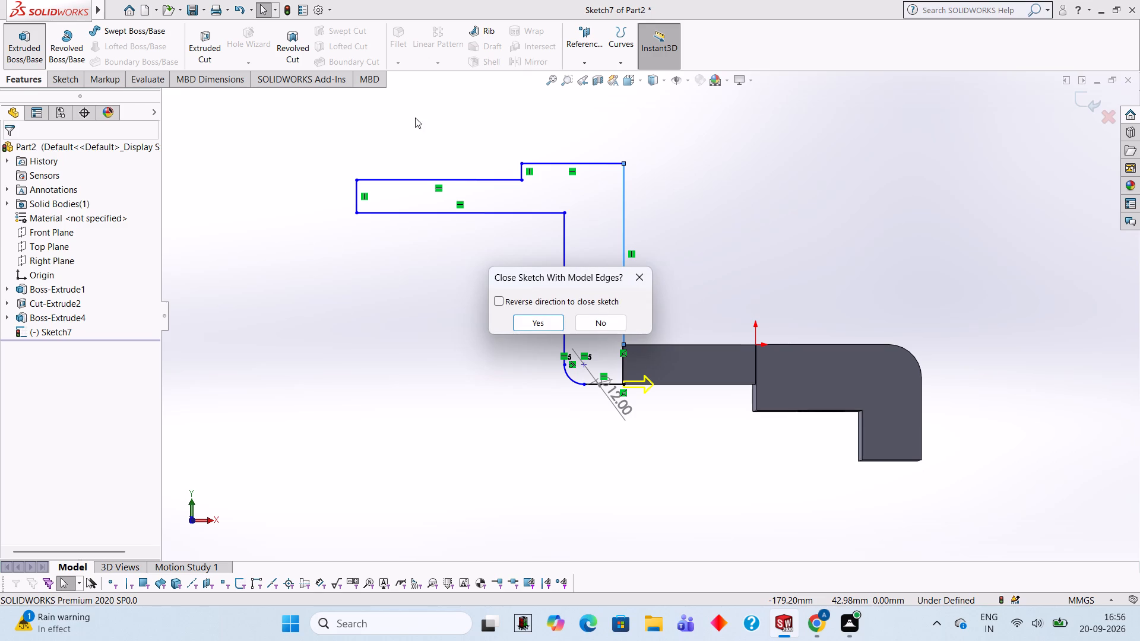
pyautogui.click(532, 329)
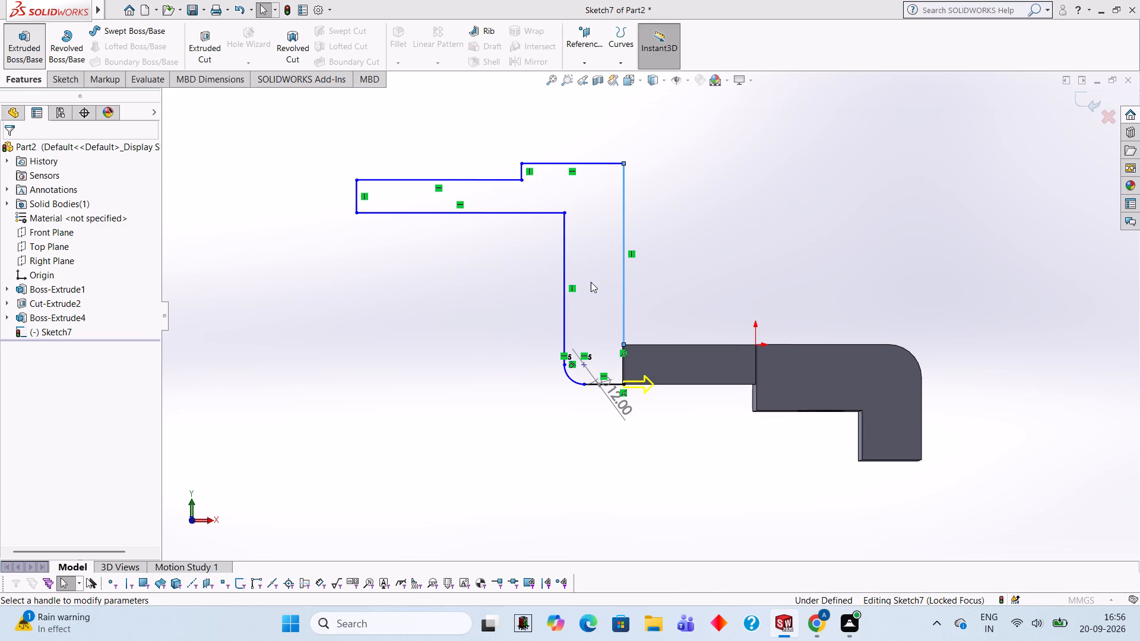
pyautogui.moveTo(800, 222); pyautogui.dragTo(764, 291, button='middle')
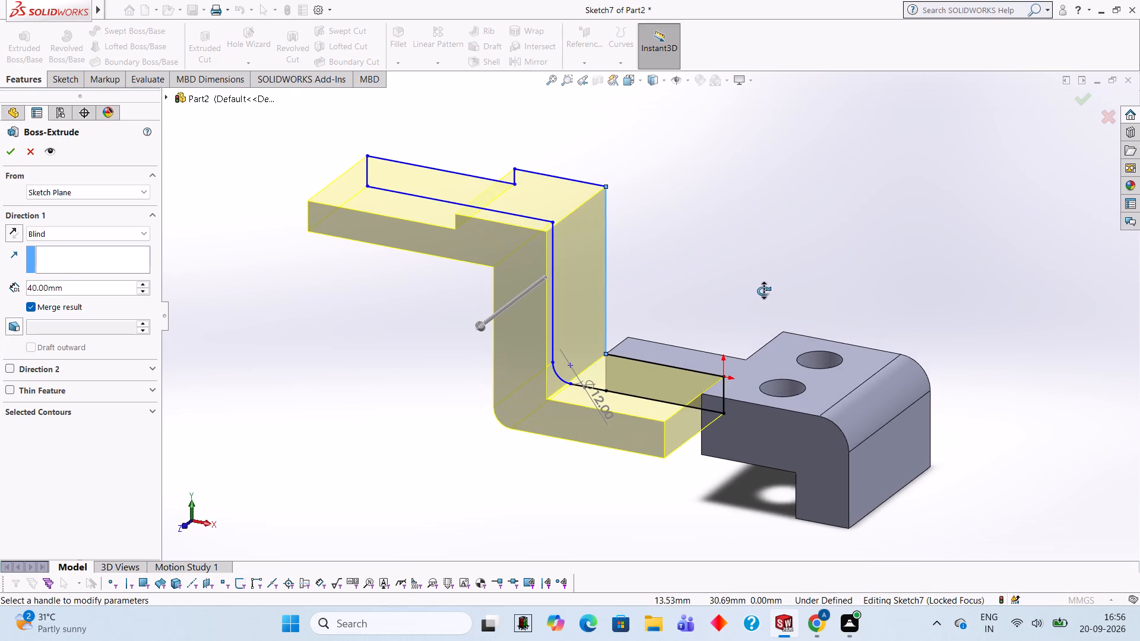
pyautogui.moveTo(764, 291); pyautogui.dragTo(684, 285, button='middle')
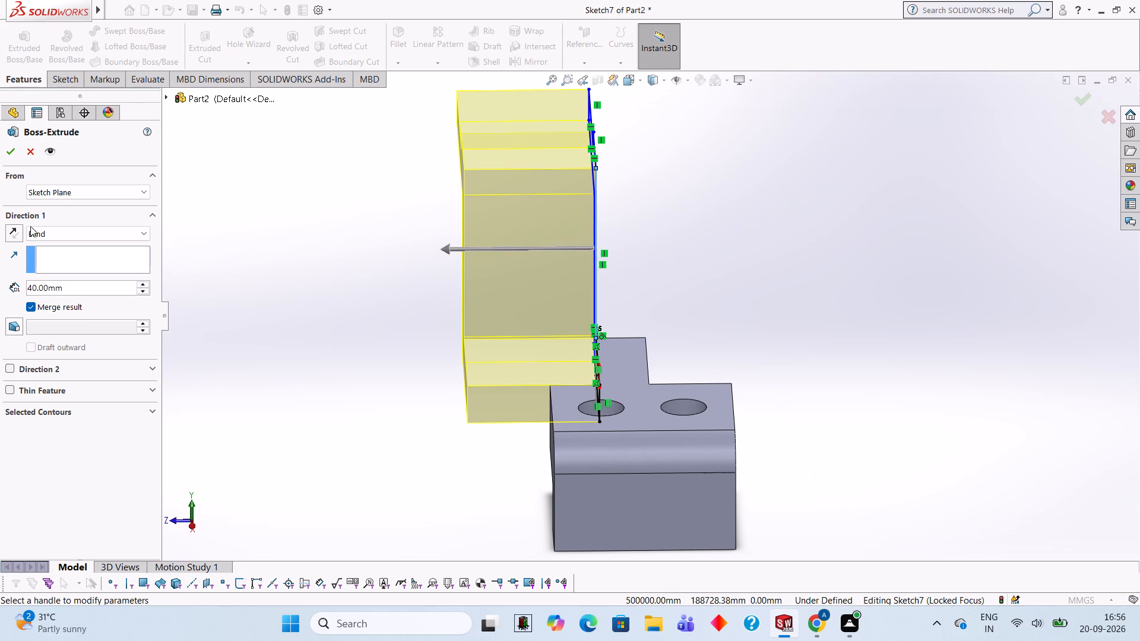
pyautogui.click(11, 235)
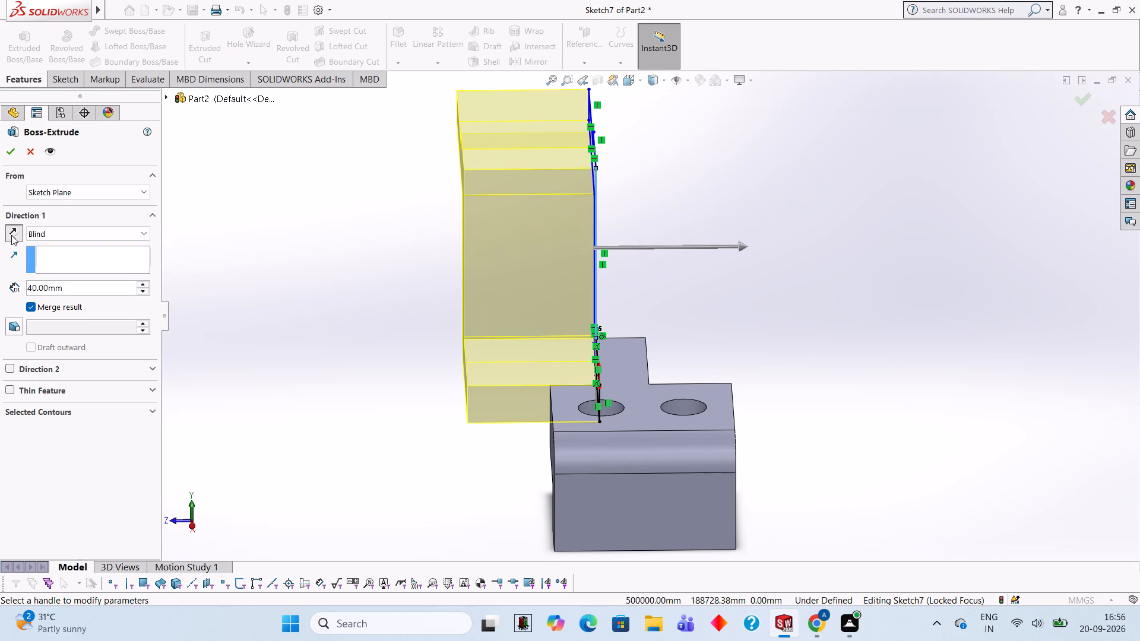
pyautogui.press('1')
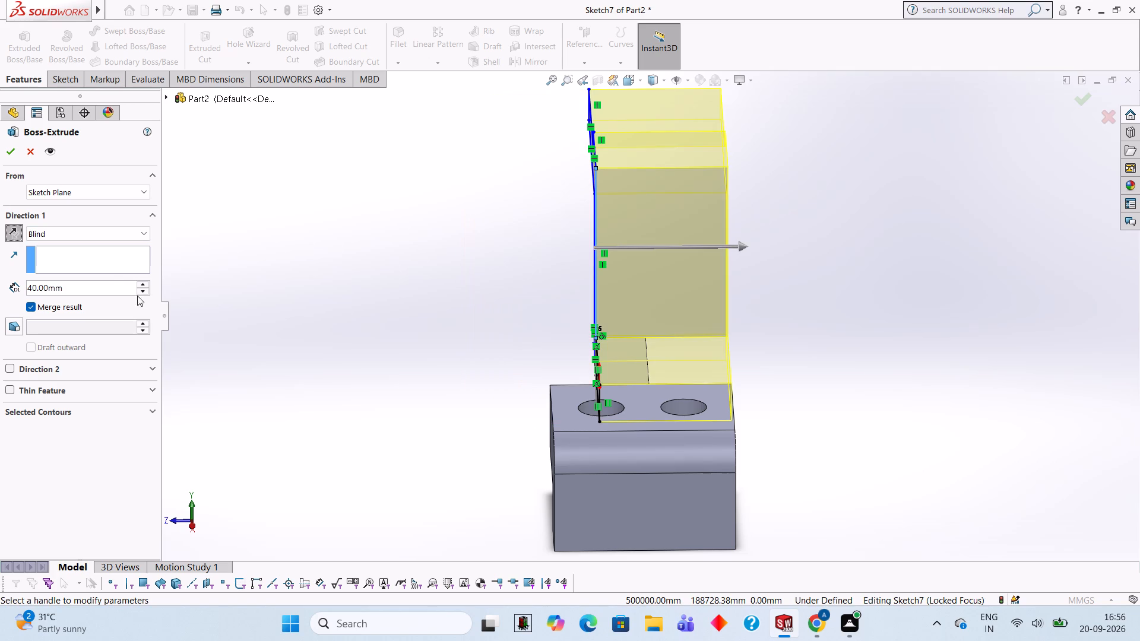
pyautogui.click(125, 288)
pyautogui.press('1')
pyautogui.press('BackSpace')
pyautogui.press('BackSpace')
pyautogui.press('BackSpace')
pyautogui.press('BackSpace')
pyautogui.press('BackSpace')
pyautogui.press('BackSpace')
pyautogui.press('BackSpace')
pyautogui.press('BackSpace')
pyautogui.write('15')
pyautogui.press('Return')
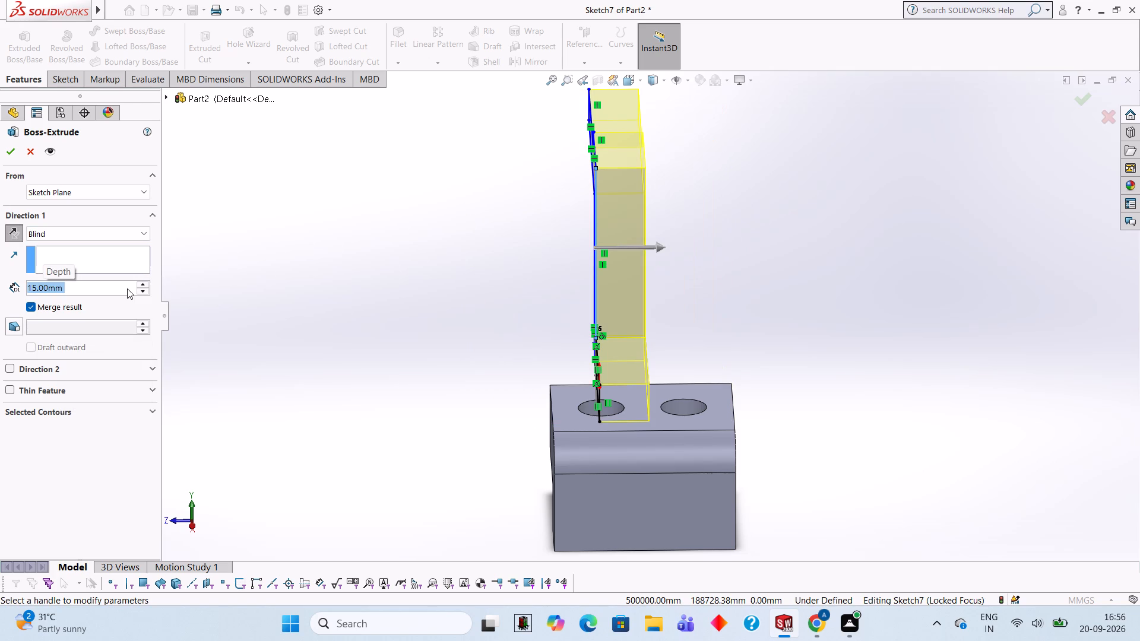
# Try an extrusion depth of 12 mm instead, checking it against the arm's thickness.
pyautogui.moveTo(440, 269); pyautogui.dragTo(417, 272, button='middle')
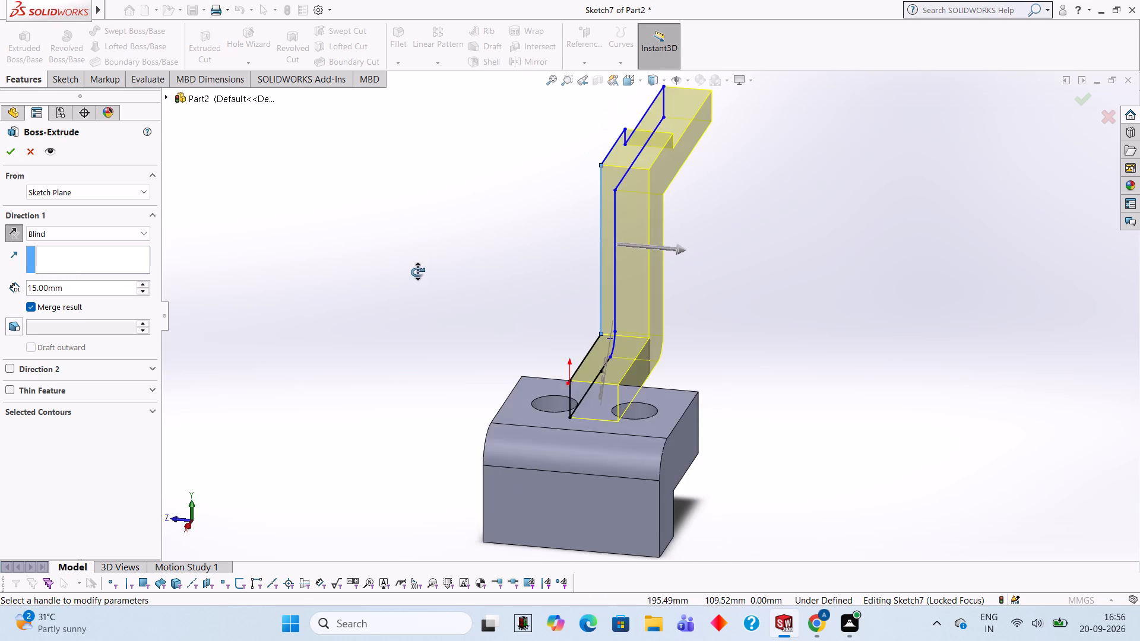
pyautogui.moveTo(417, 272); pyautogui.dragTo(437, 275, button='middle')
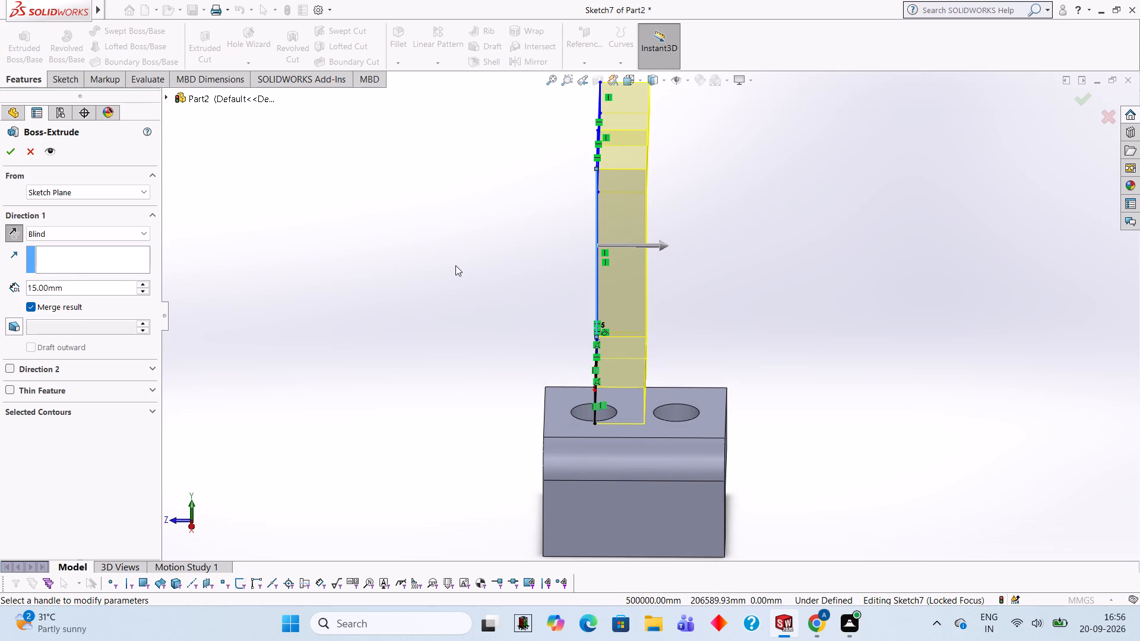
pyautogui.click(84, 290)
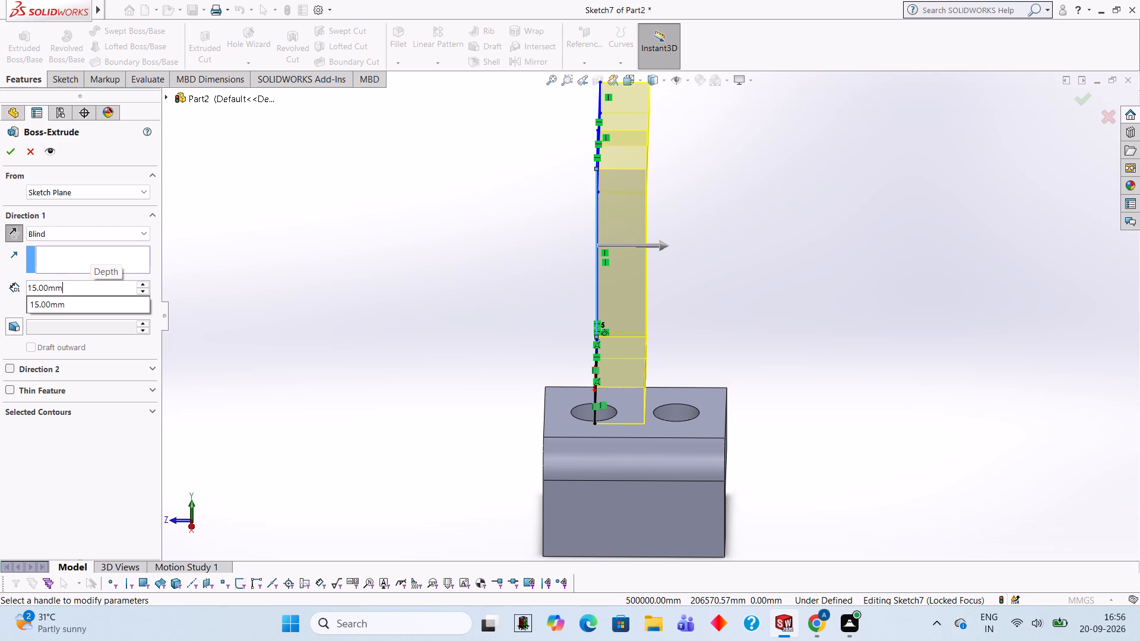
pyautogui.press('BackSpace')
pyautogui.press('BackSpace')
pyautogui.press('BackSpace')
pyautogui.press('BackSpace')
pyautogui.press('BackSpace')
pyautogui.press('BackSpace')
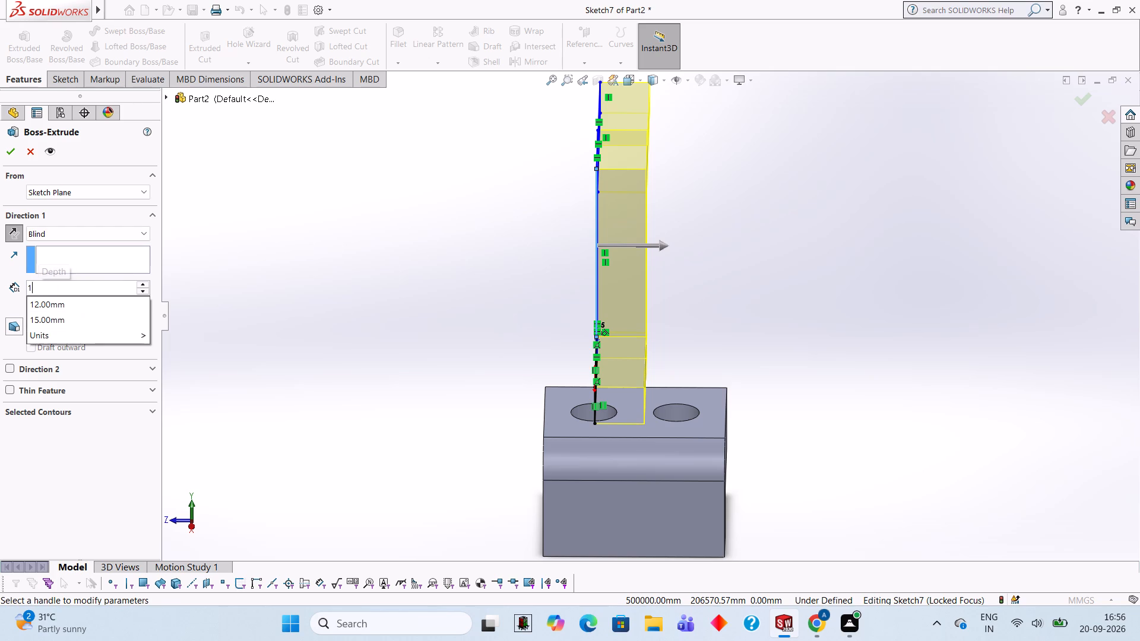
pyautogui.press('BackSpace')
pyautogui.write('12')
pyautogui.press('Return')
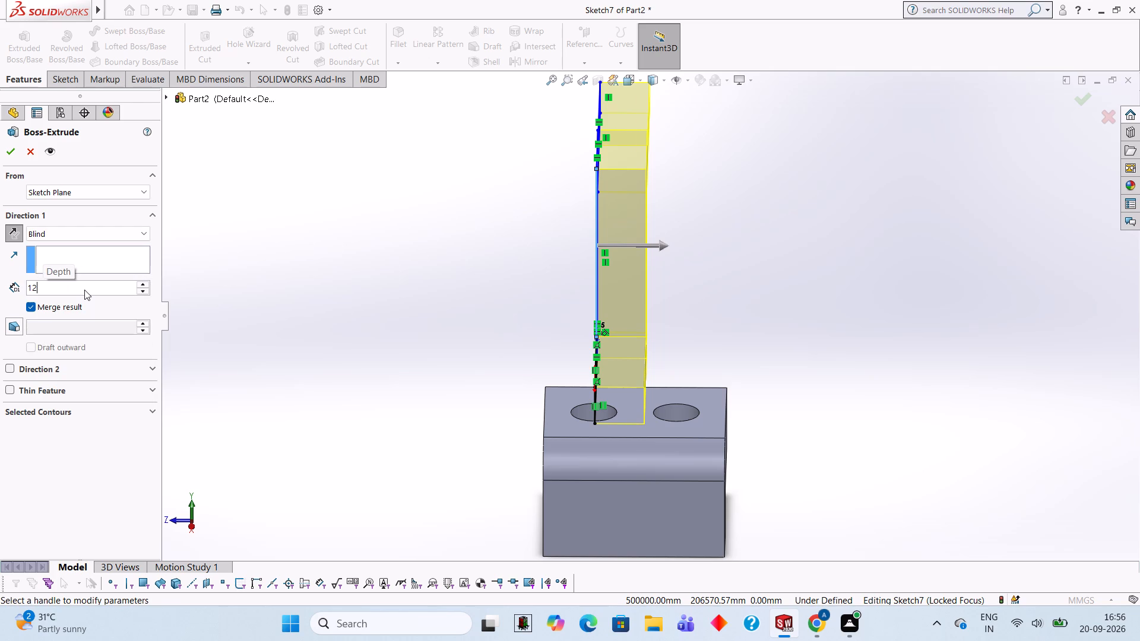
# Set the extrusion depth to 15 mm and complete the boss.
pyautogui.write('15')
pyautogui.press('Return')
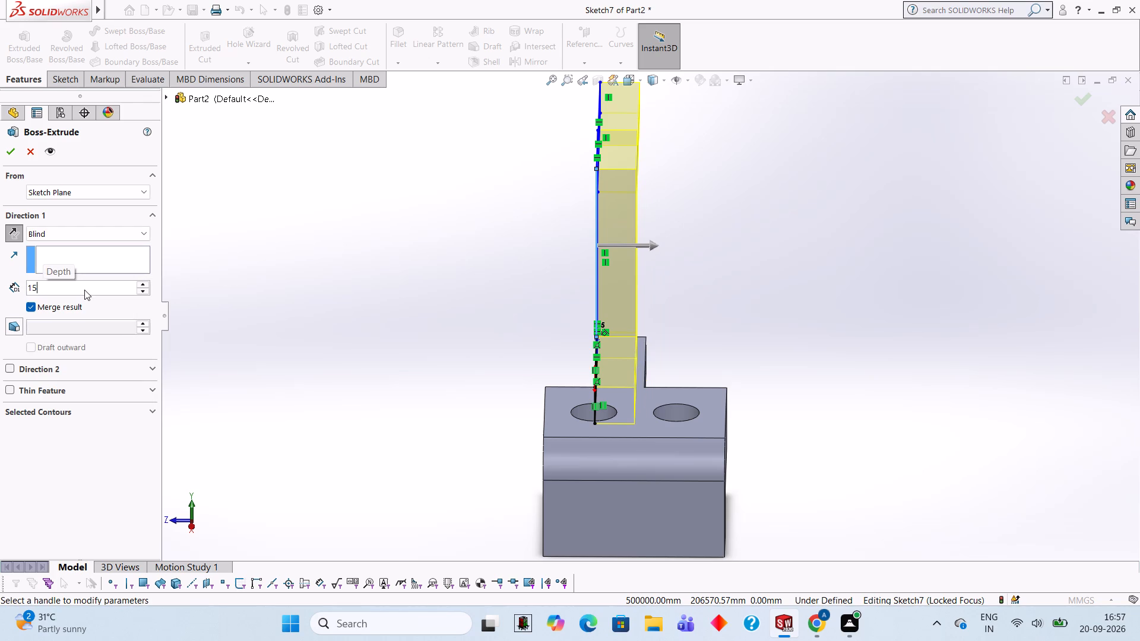
pyautogui.click(15, 158)
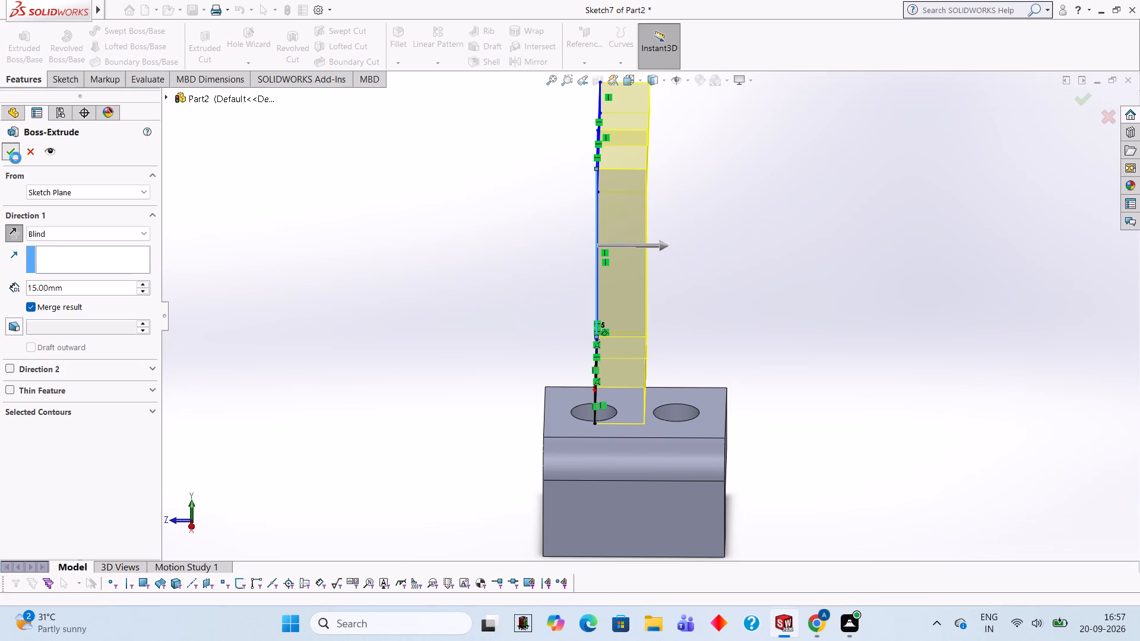
# Open a new sketch on the large flat side face of the extended arm.
pyautogui.moveTo(520, 209); pyautogui.dragTo(540, 215, button='middle')
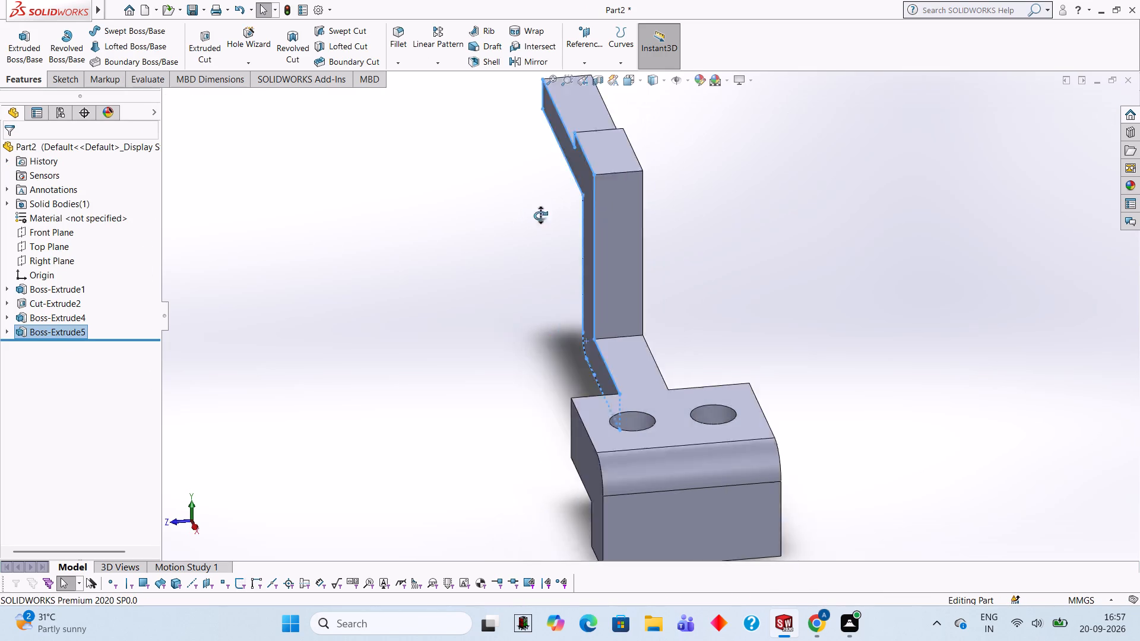
pyautogui.moveTo(540, 215); pyautogui.dragTo(651, 177, button='middle')
pyautogui.click(719, 166)
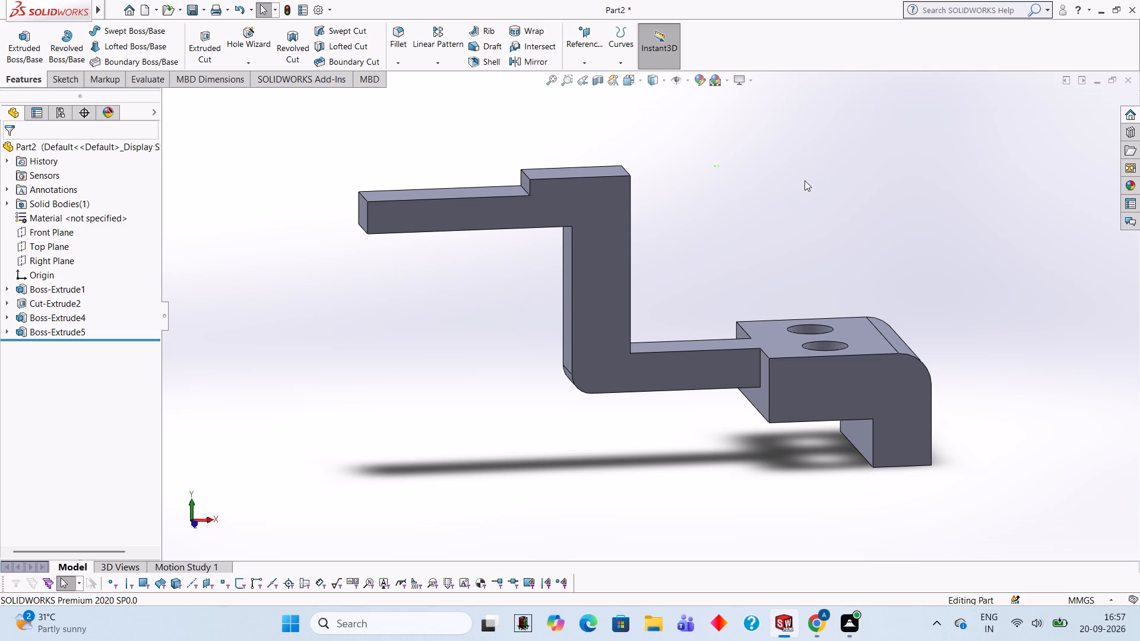
pyautogui.scroll(1, 718, 157)
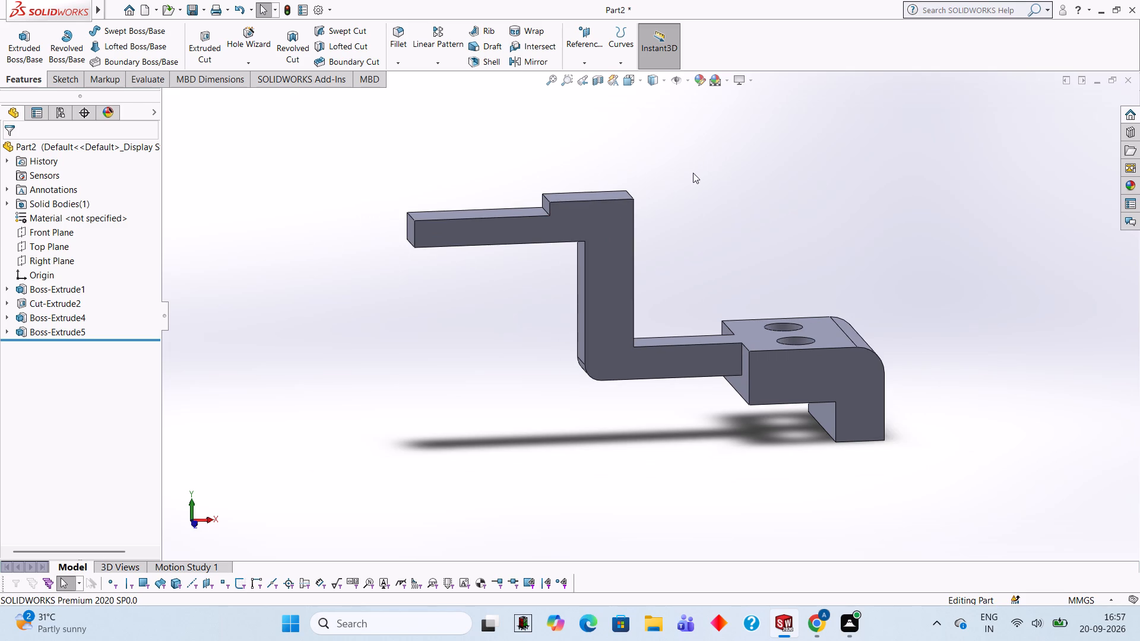
pyautogui.moveTo(676, 159); pyautogui.dragTo(657, 164, button='middle')
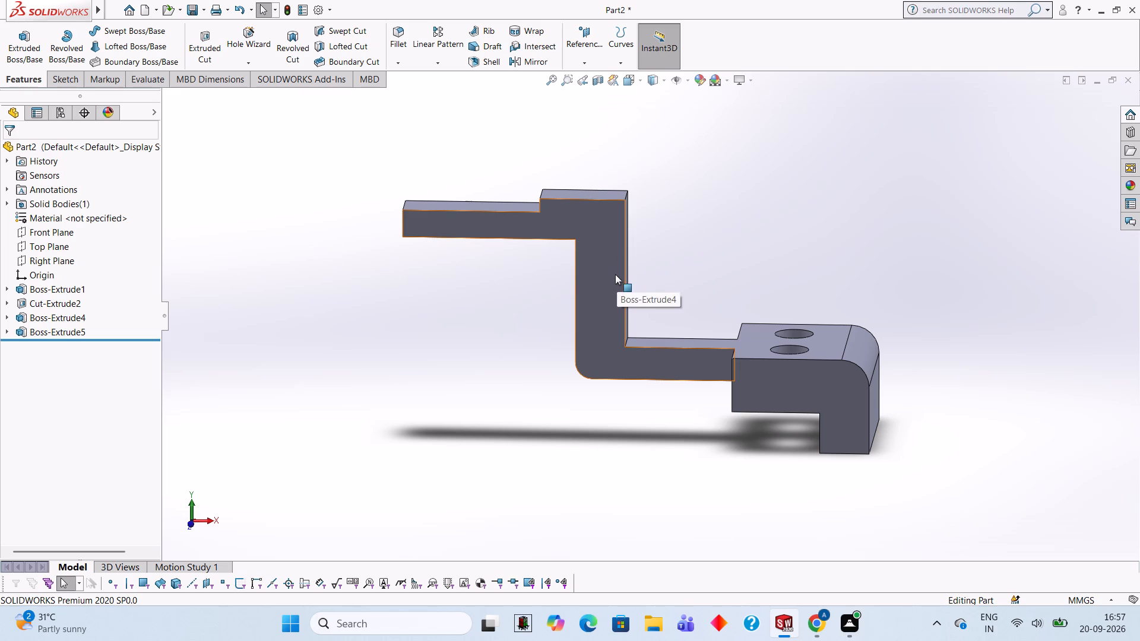
pyautogui.moveTo(715, 176); pyautogui.dragTo(715, 144, button='middle')
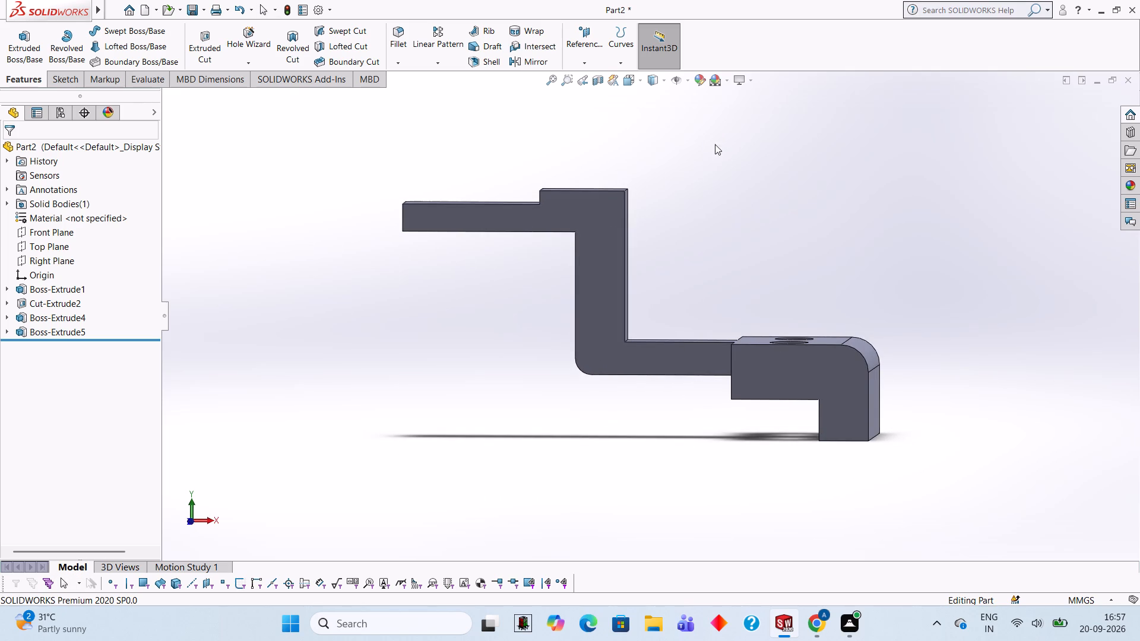
pyautogui.click(503, 220)
pyautogui.click(552, 188)
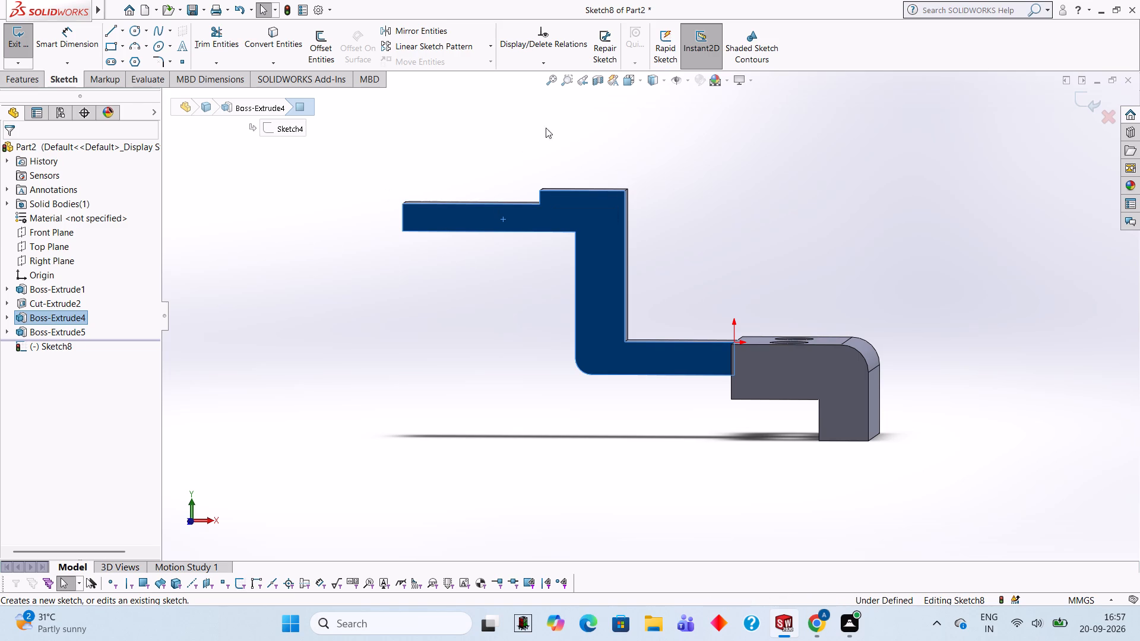
# Sketch a line along the top edge of the arm's free end, a 25 mm vertical line up from the step, and a 15 mm horizontal line toward the free end.
pyautogui.scroll(-2, 721, 221)
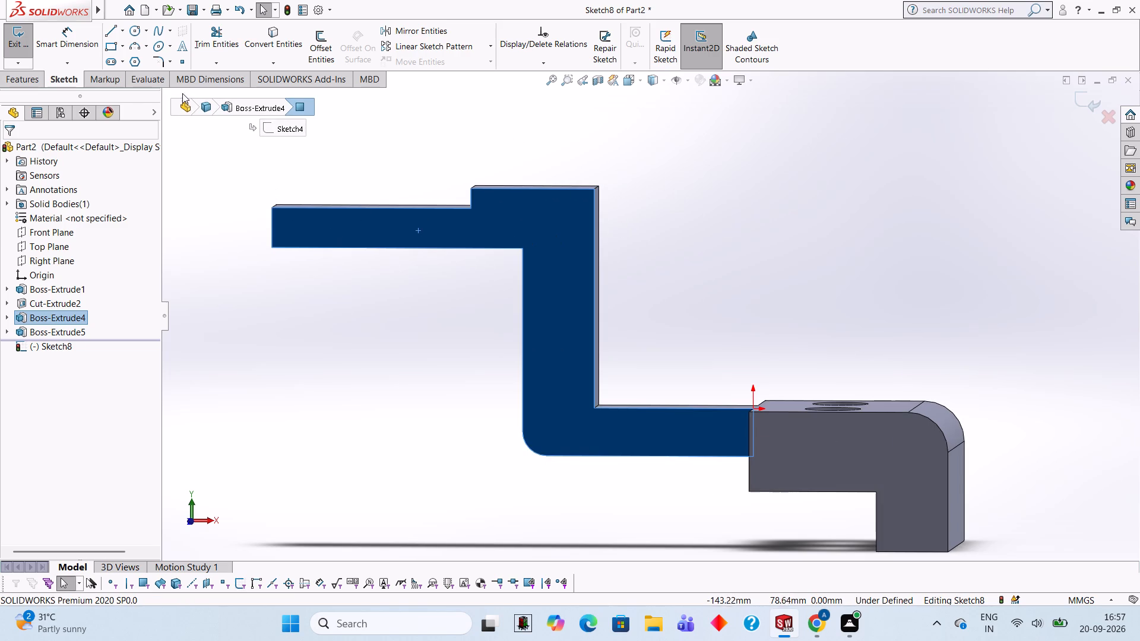
pyautogui.click(116, 26)
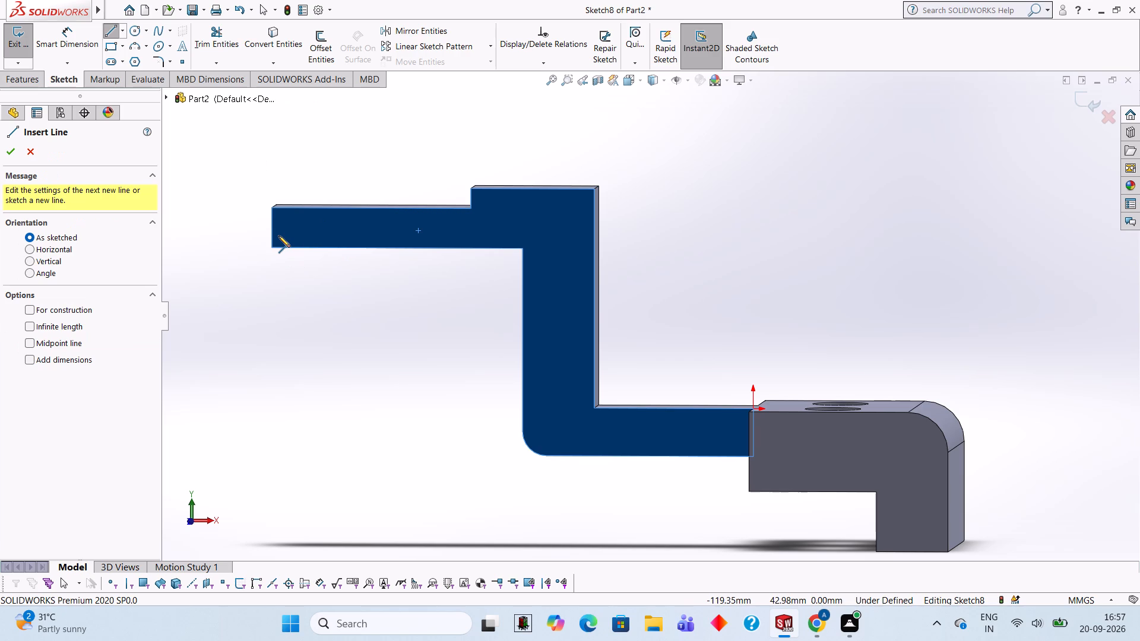
pyautogui.click(271, 206)
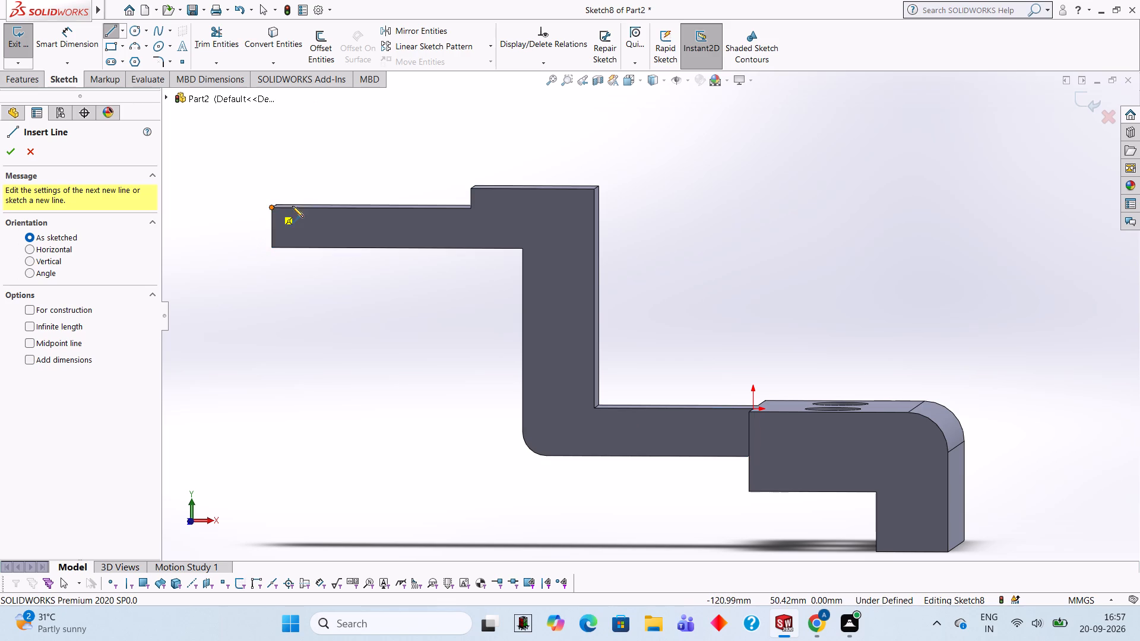
pyautogui.click(471, 208)
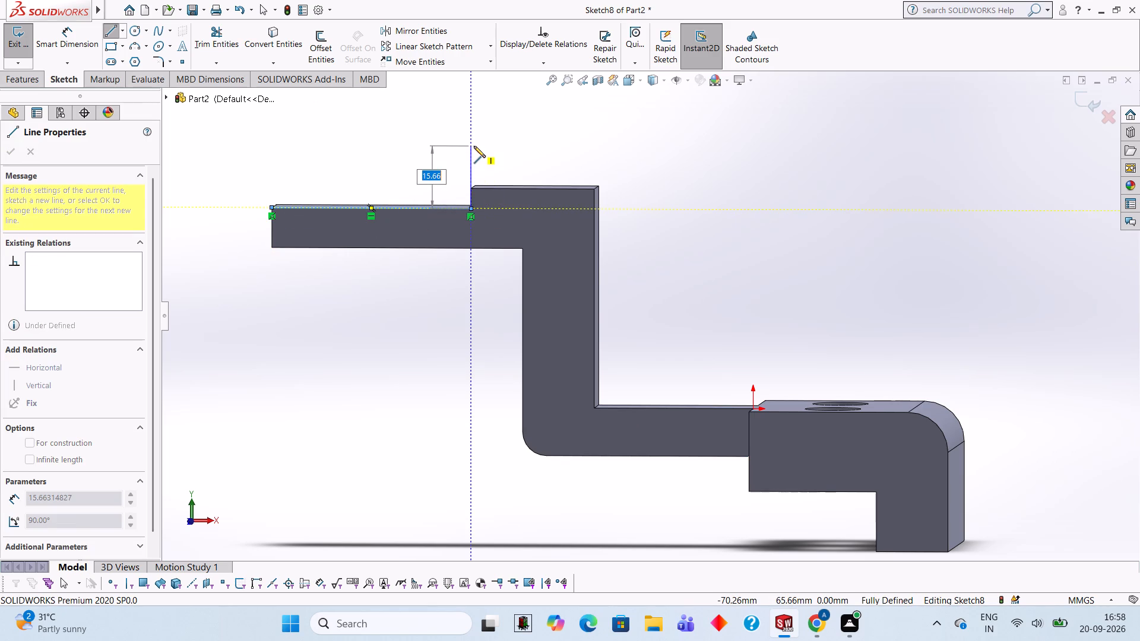
pyautogui.write('25')
pyautogui.press('Return')
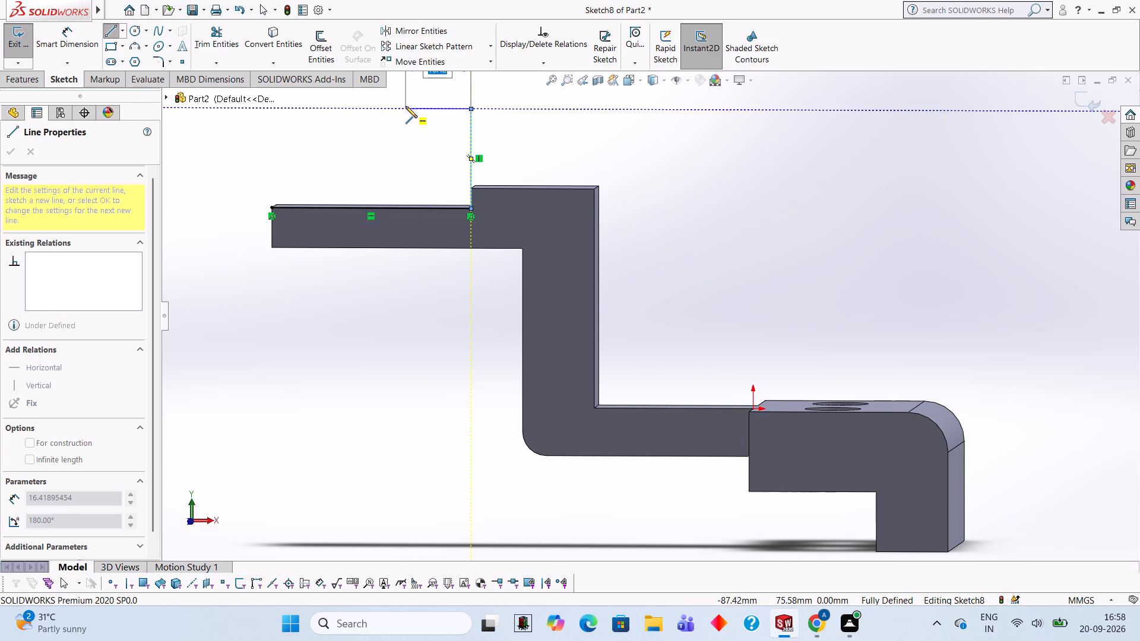
pyautogui.press('1')
pyautogui.press('5')
pyautogui.press('Return')
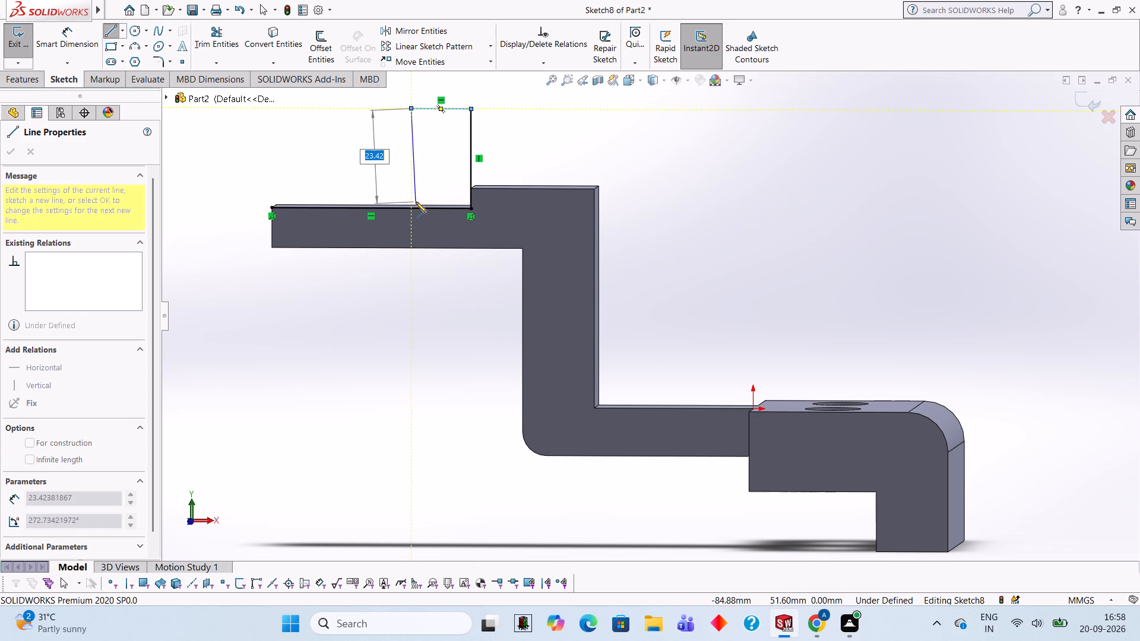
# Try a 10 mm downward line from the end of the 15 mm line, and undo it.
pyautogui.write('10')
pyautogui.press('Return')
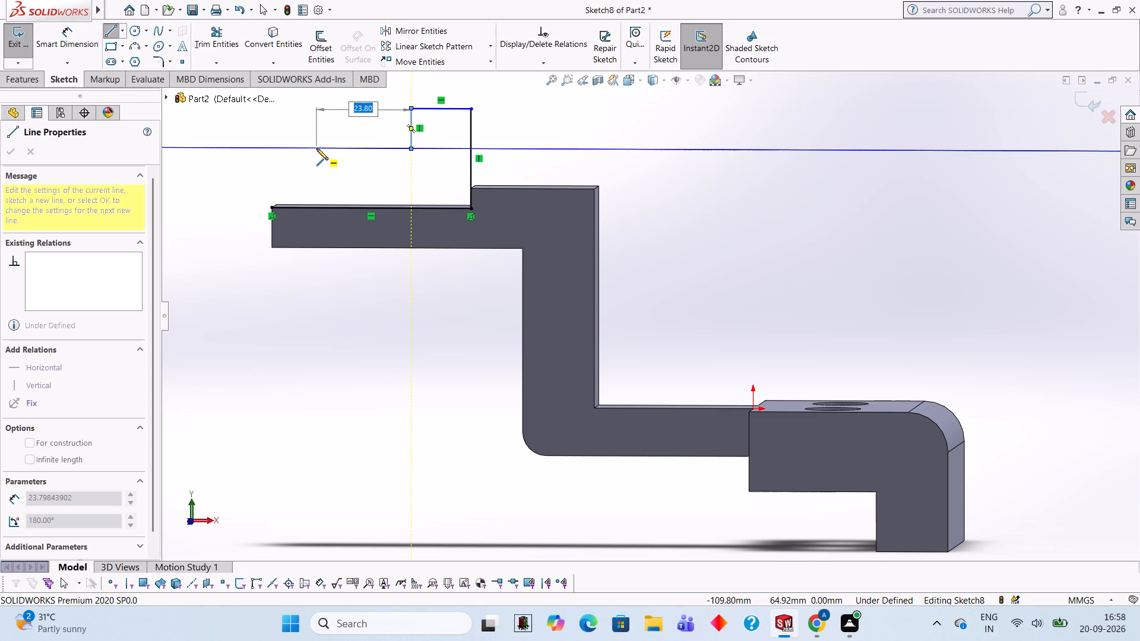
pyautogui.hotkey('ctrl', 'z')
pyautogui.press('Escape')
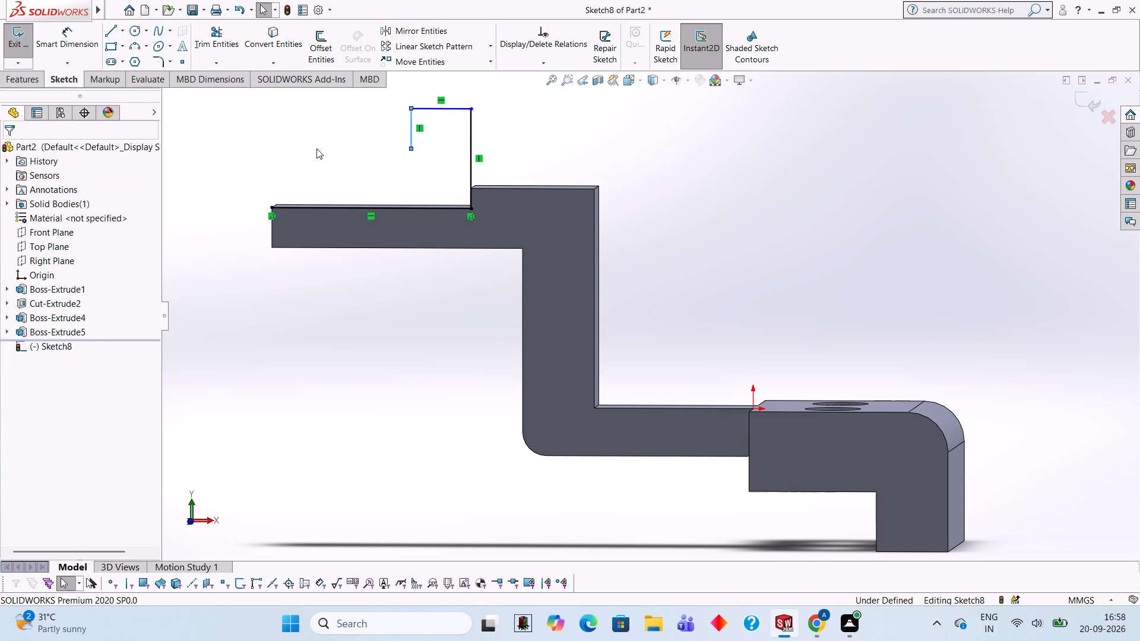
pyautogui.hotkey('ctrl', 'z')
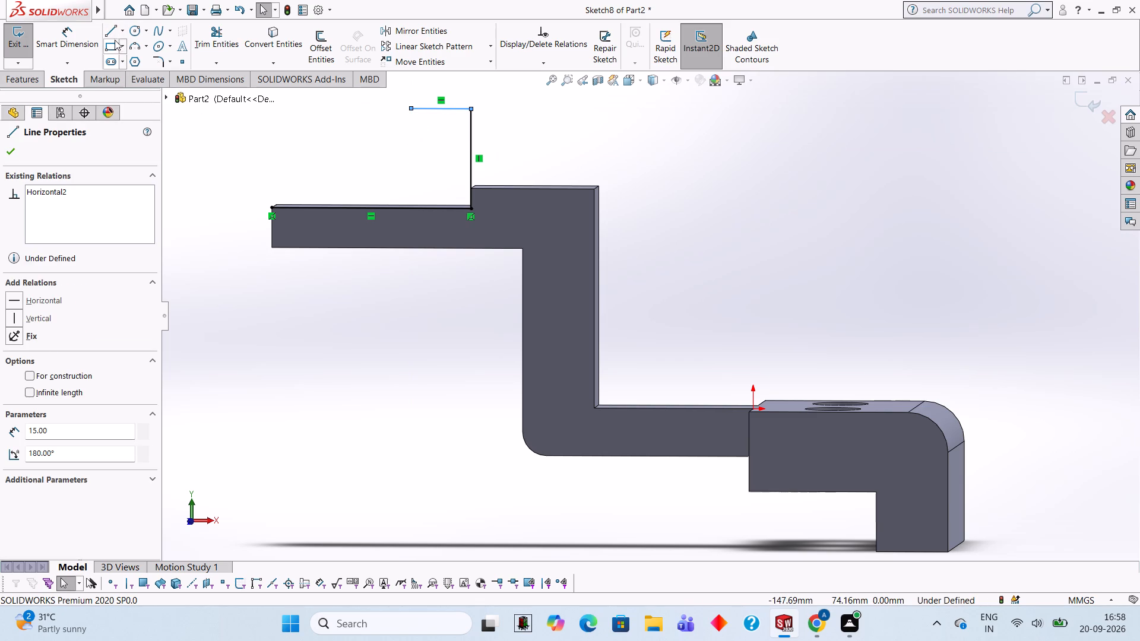
# Complete the U-shaped profile with a notch 15 mm deep and 20 mm wide, closing it at the arm's outer corner.
pyautogui.click(114, 36)
pyautogui.click(408, 106)
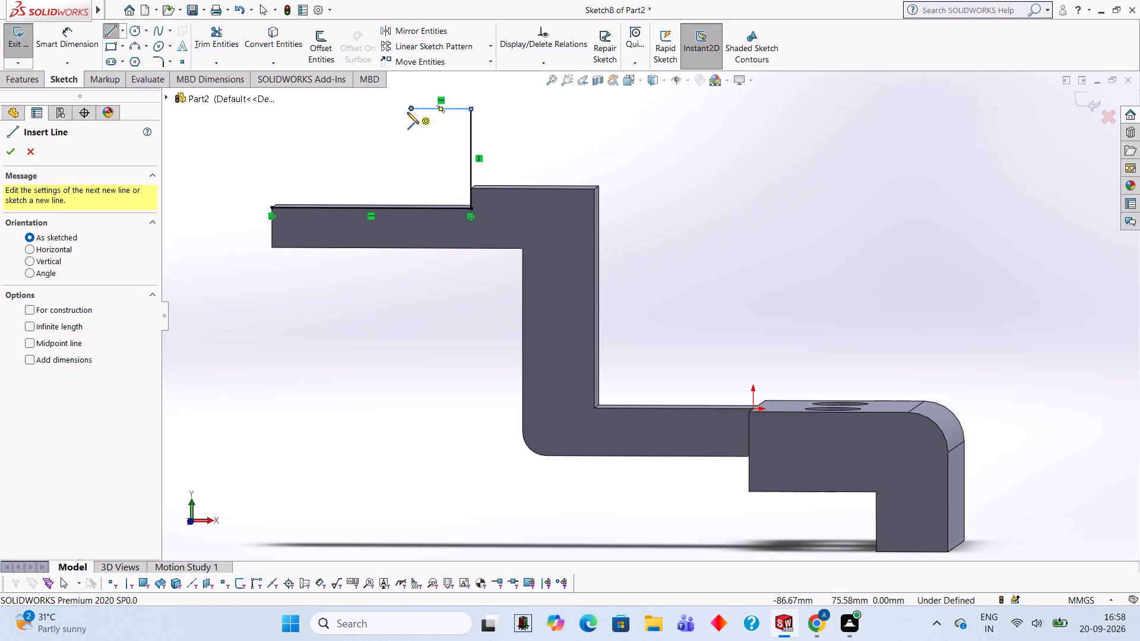
pyautogui.write('15')
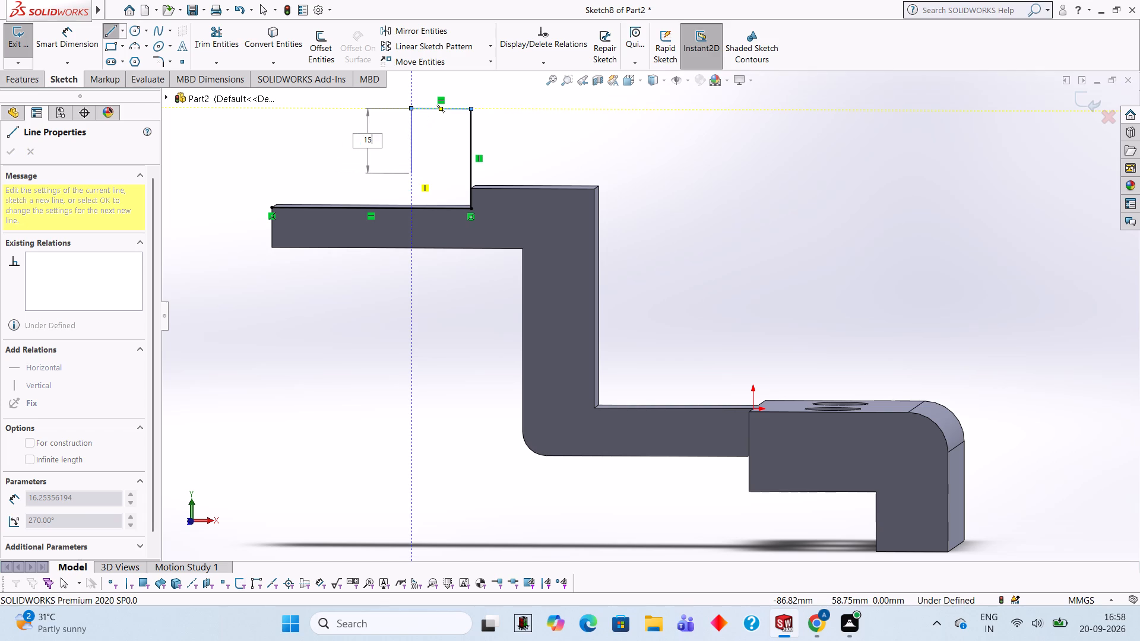
pyautogui.press('Return')
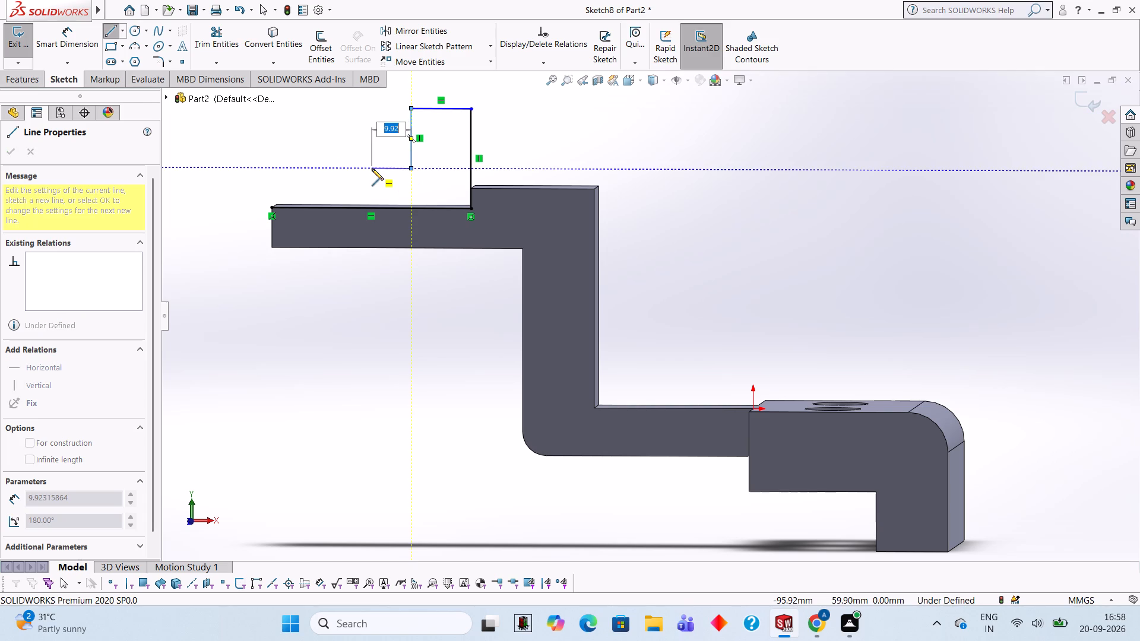
pyautogui.write('20')
pyautogui.press('Return')
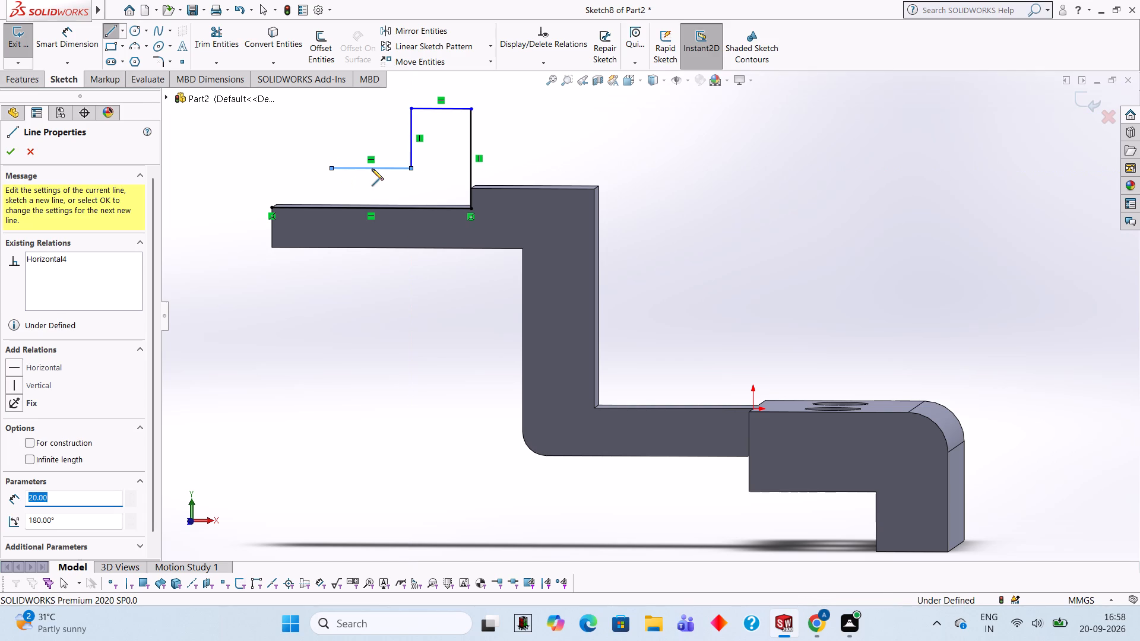
pyautogui.click(331, 109)
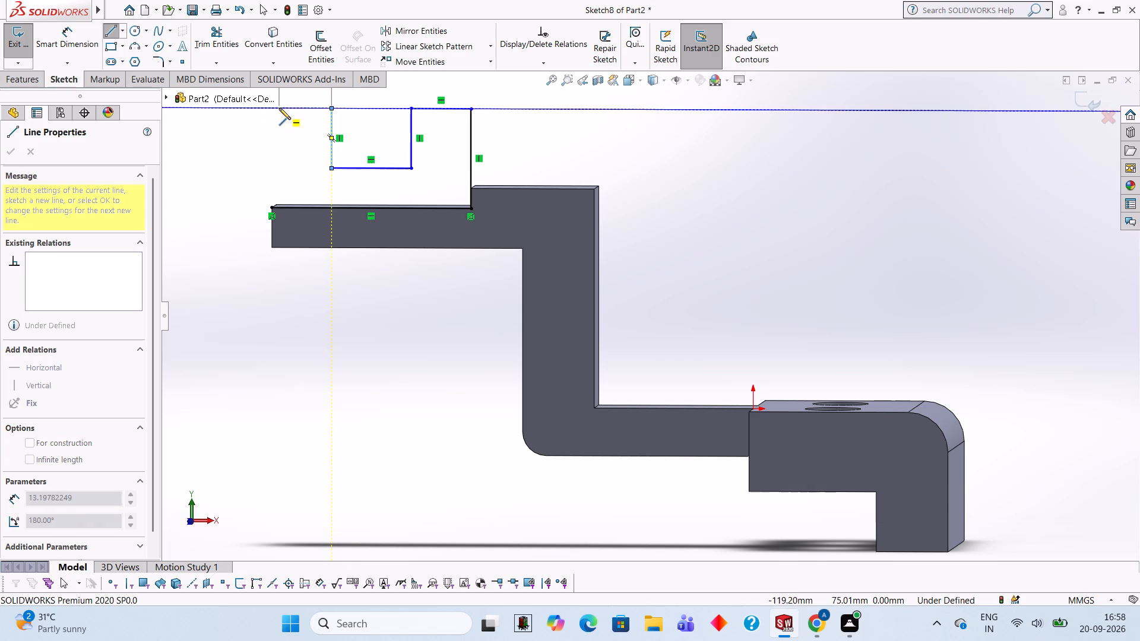
pyautogui.click(272, 108)
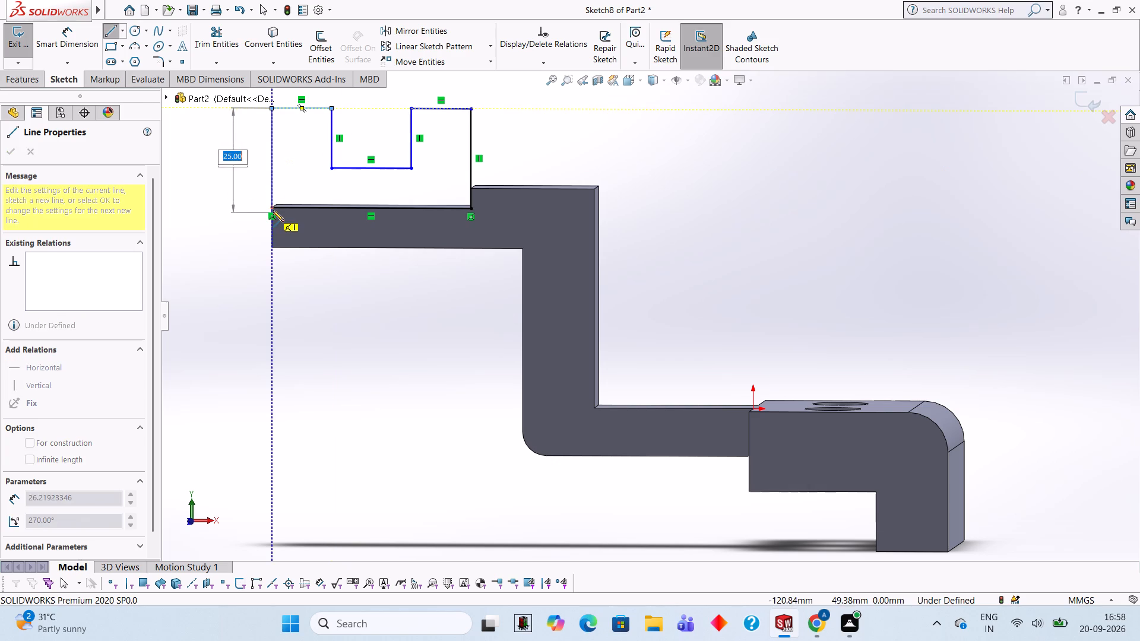
pyautogui.click(273, 210)
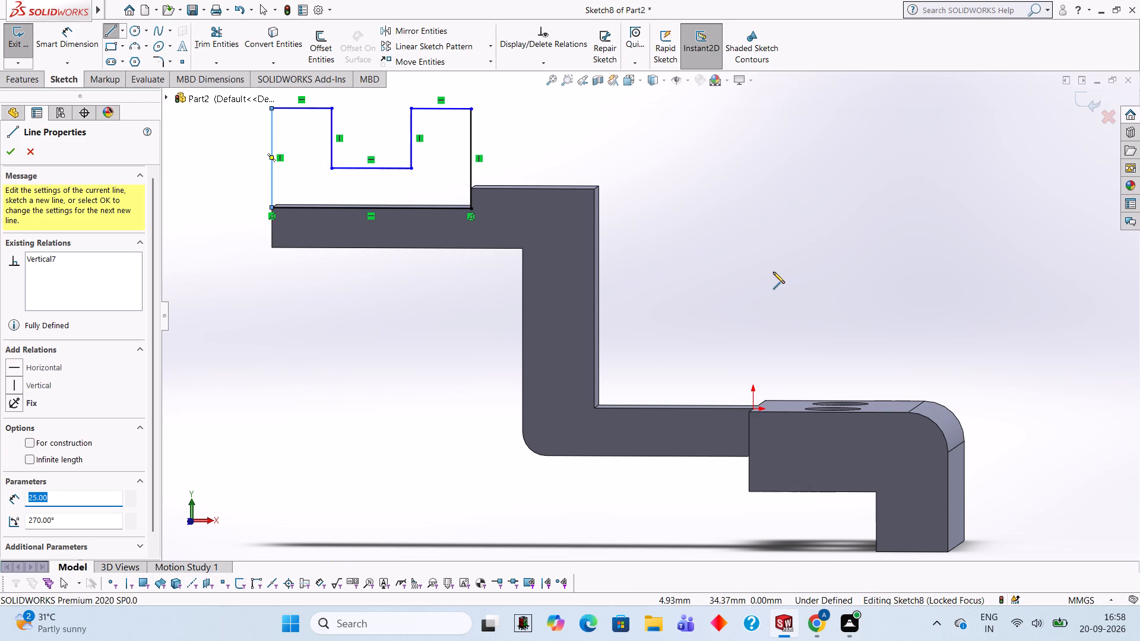
# Extrude the U-shaped profile as a blind boss 15 mm deep, outward from the arm's side face with merged result.
pyautogui.moveTo(767, 218); pyautogui.dragTo(774, 229, button='middle')
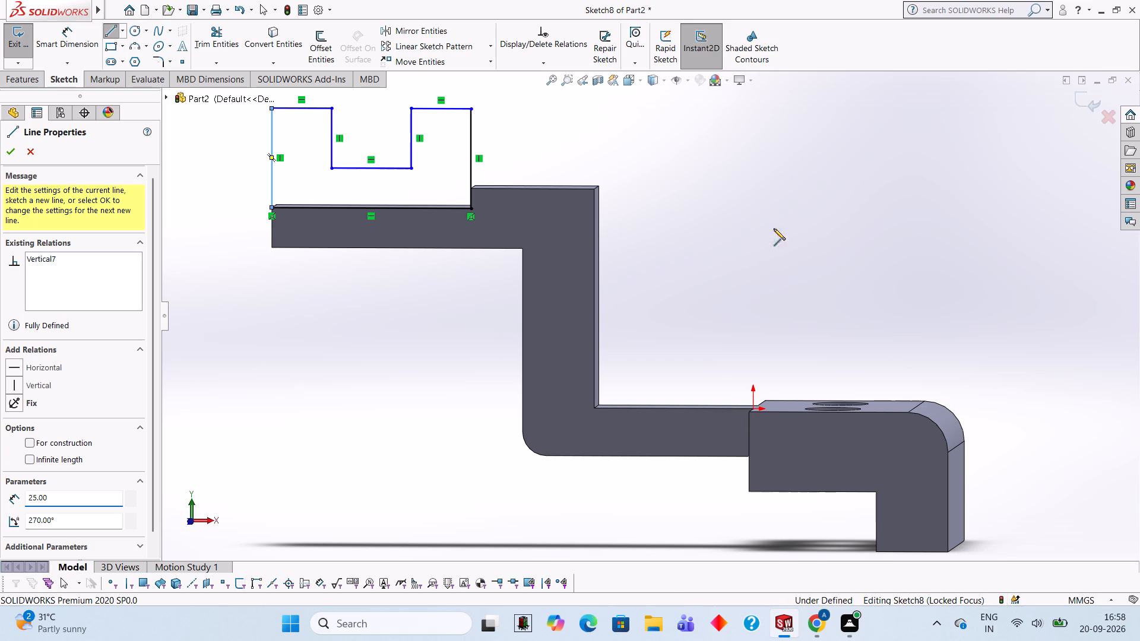
pyautogui.moveTo(774, 229); pyautogui.dragTo(753, 257, button='middle')
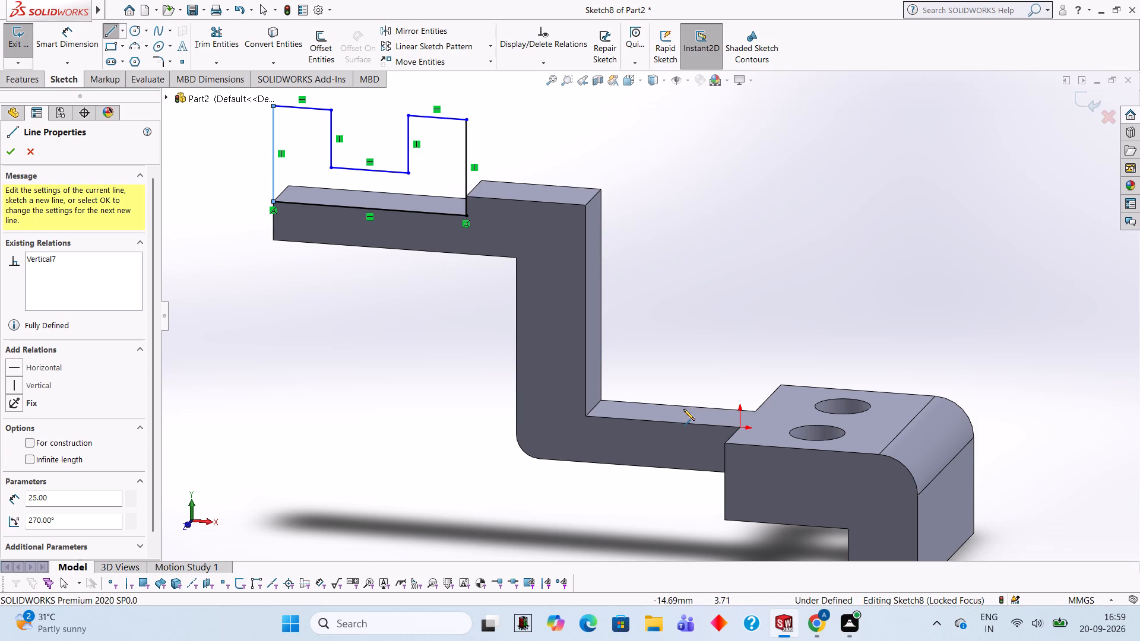
pyautogui.scroll(1, 584, 349)
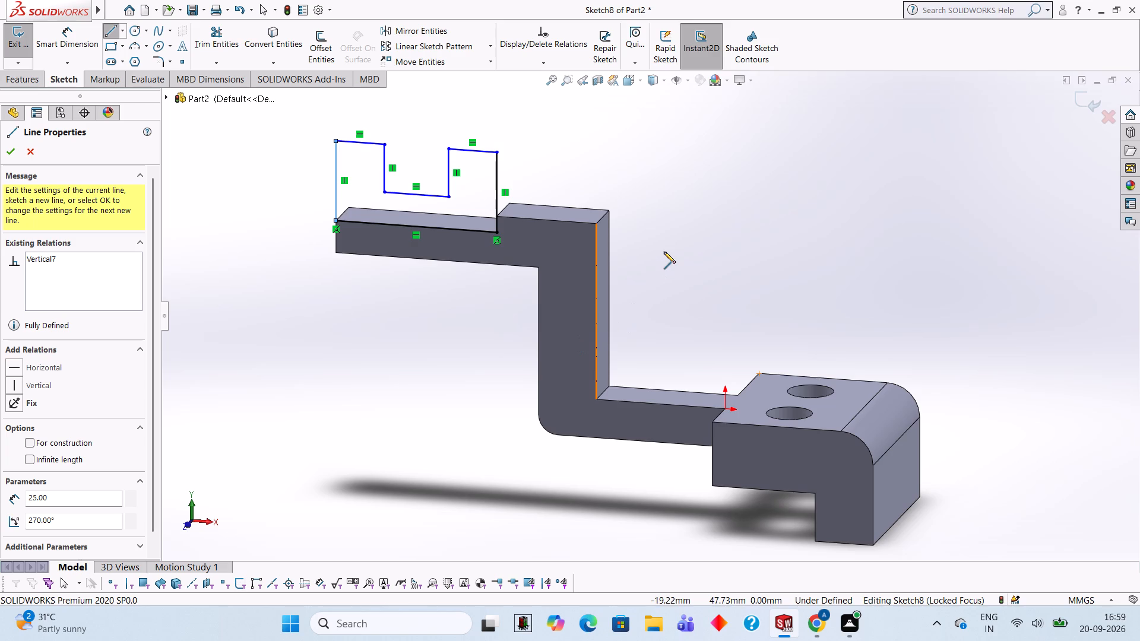
pyautogui.moveTo(671, 253); pyautogui.dragTo(689, 253, button='middle')
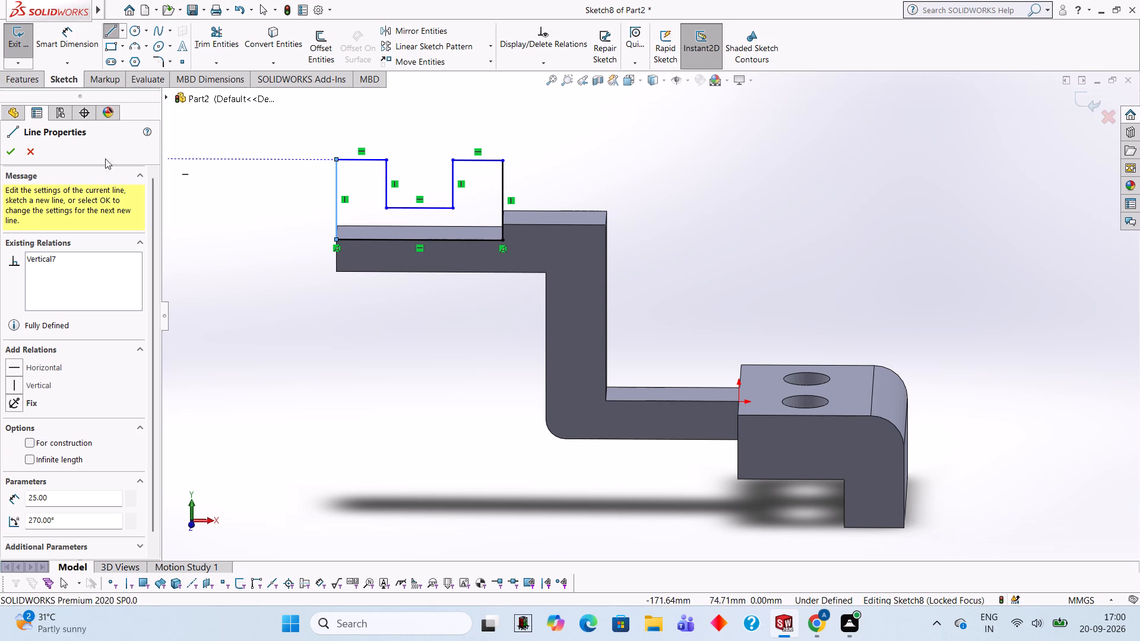
pyautogui.click(28, 79)
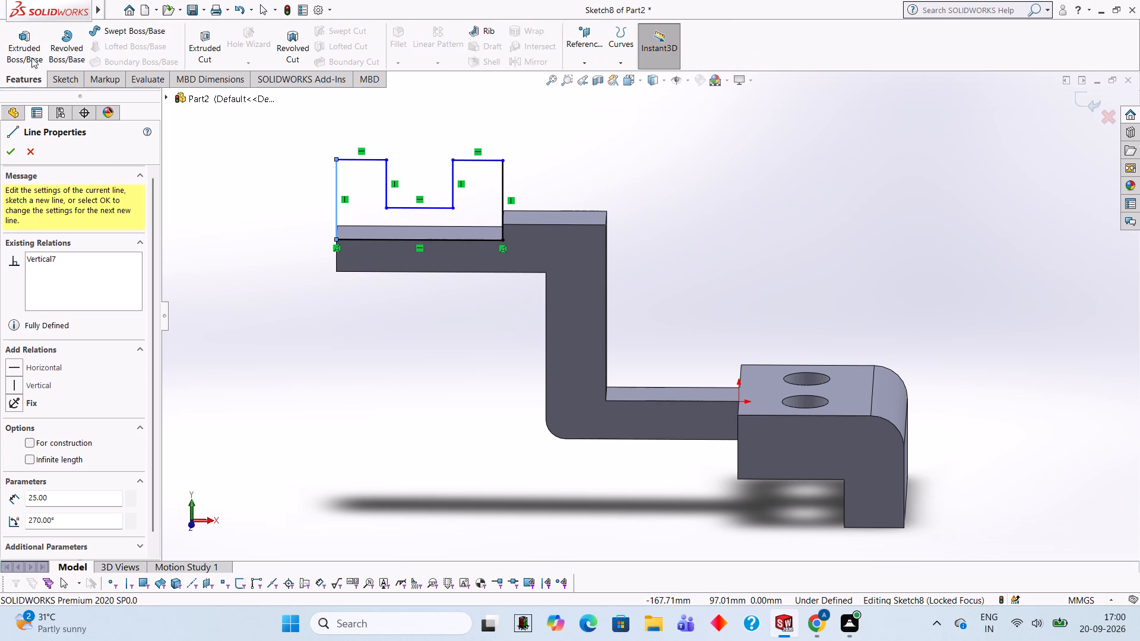
pyautogui.click(36, 47)
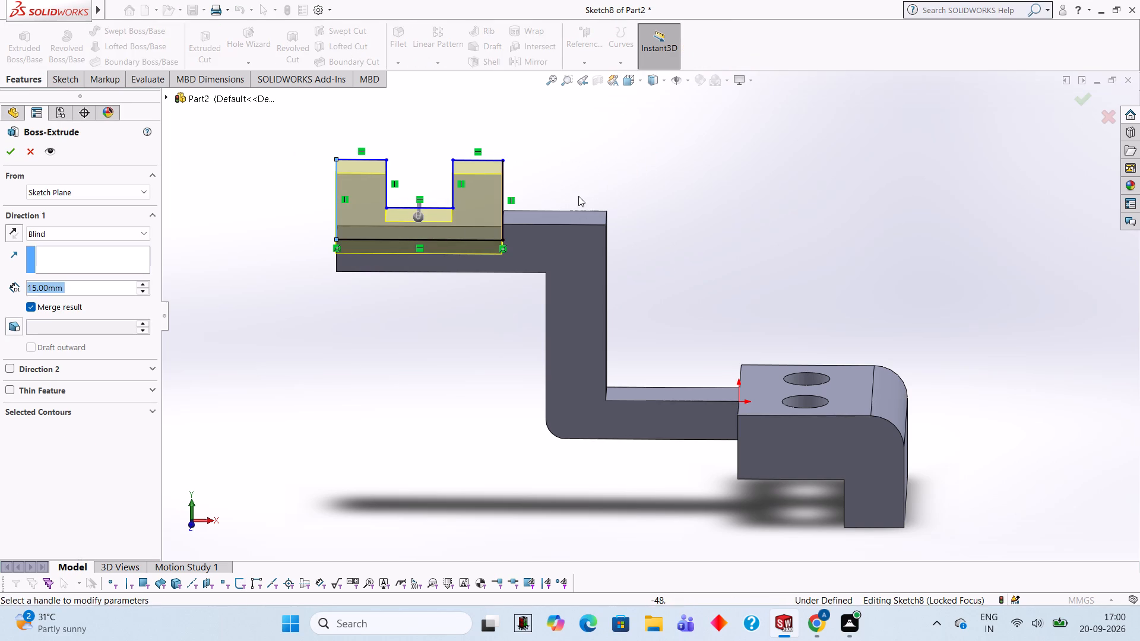
pyautogui.moveTo(705, 237); pyautogui.dragTo(605, 242, button='middle')
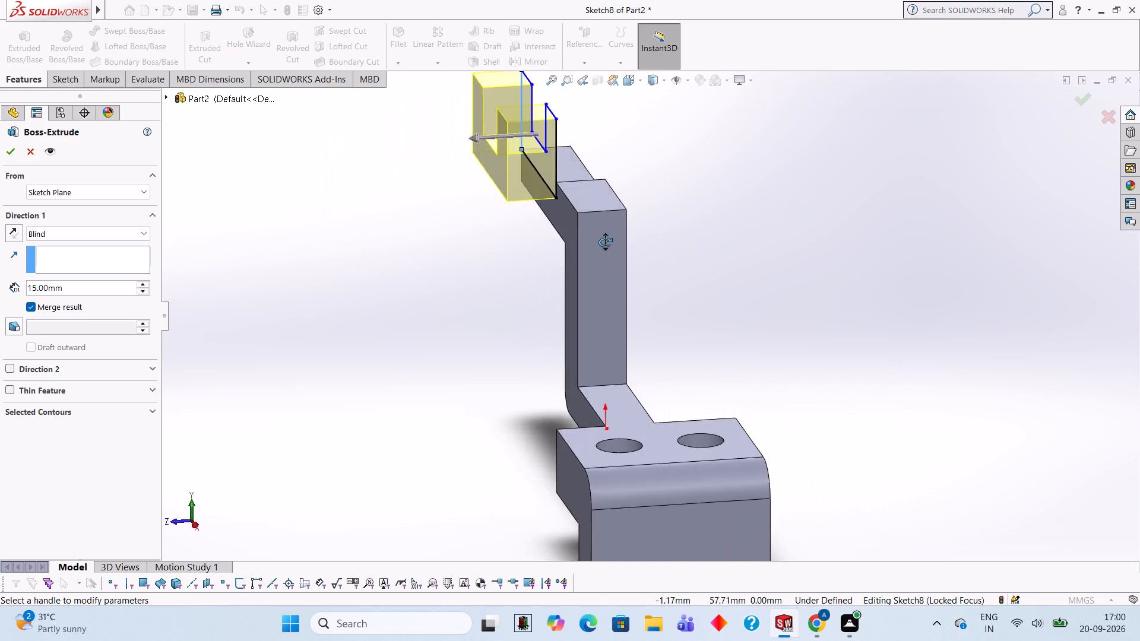
pyautogui.moveTo(605, 242); pyautogui.dragTo(593, 243, button='middle')
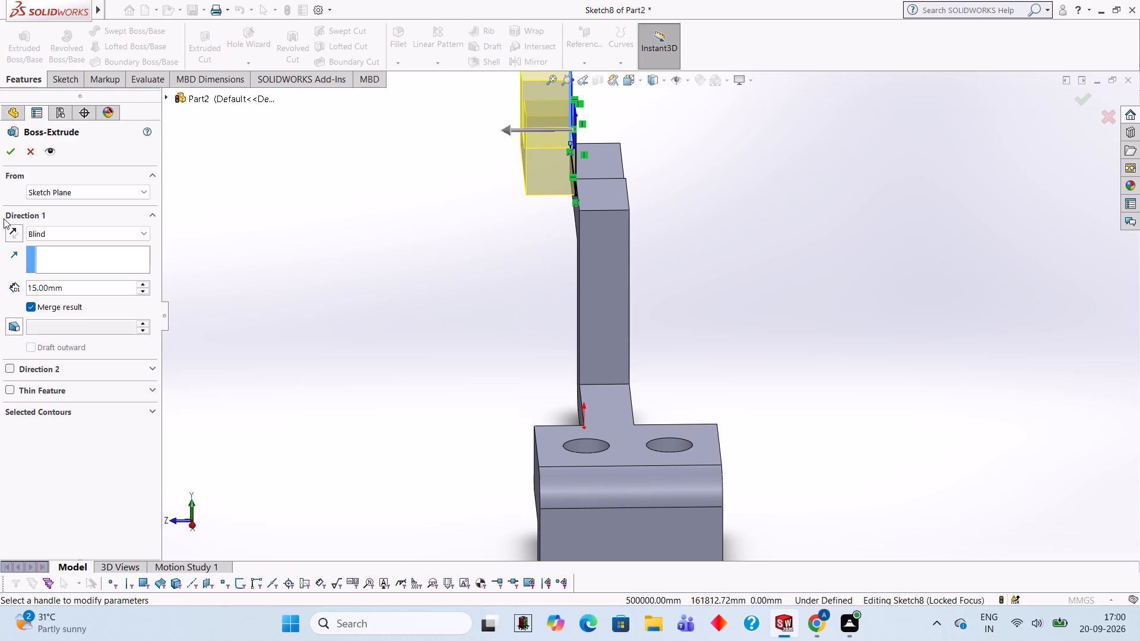
pyautogui.click(15, 149)
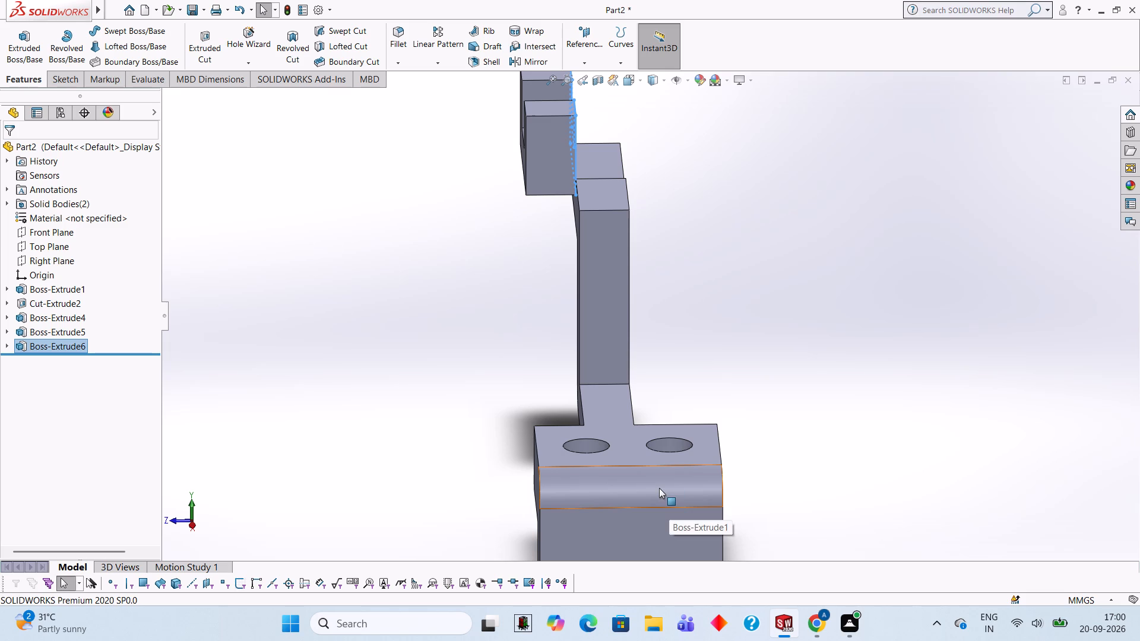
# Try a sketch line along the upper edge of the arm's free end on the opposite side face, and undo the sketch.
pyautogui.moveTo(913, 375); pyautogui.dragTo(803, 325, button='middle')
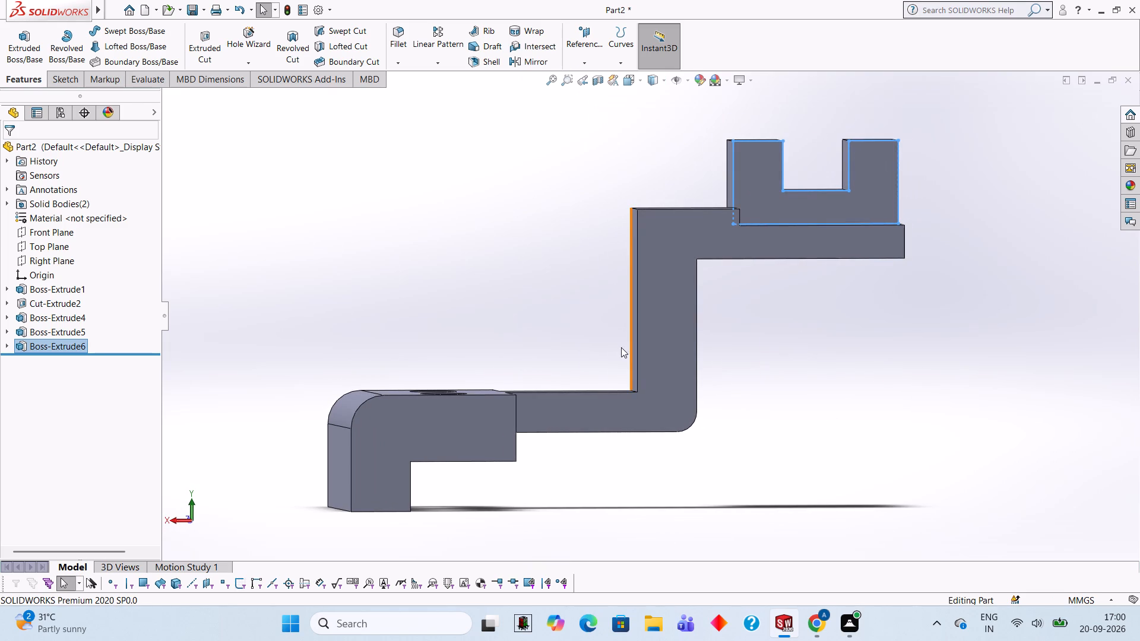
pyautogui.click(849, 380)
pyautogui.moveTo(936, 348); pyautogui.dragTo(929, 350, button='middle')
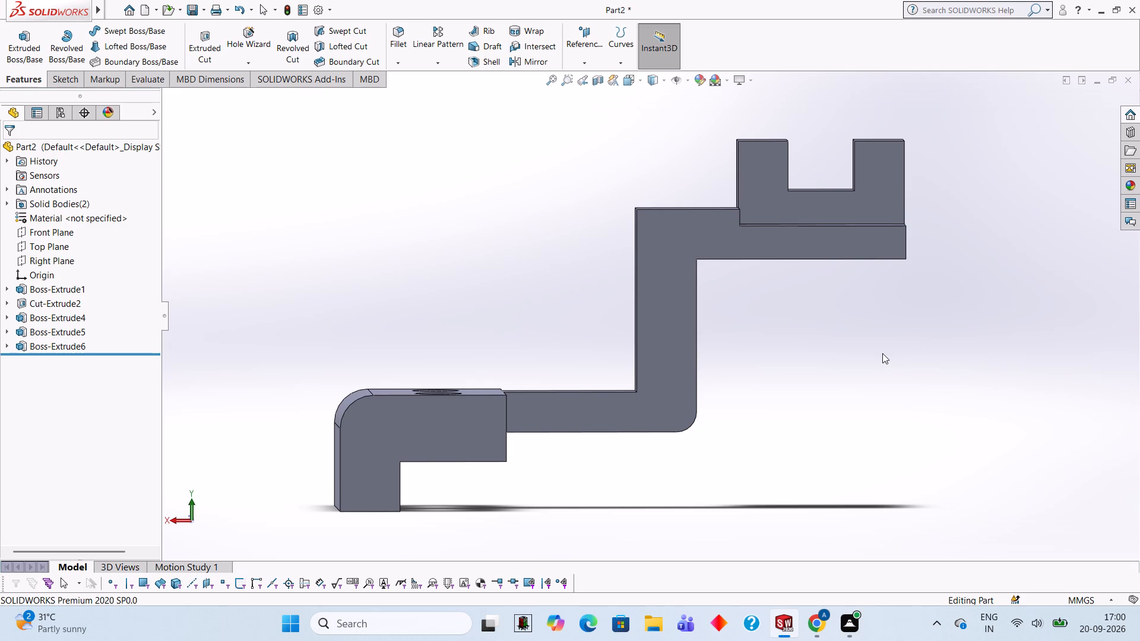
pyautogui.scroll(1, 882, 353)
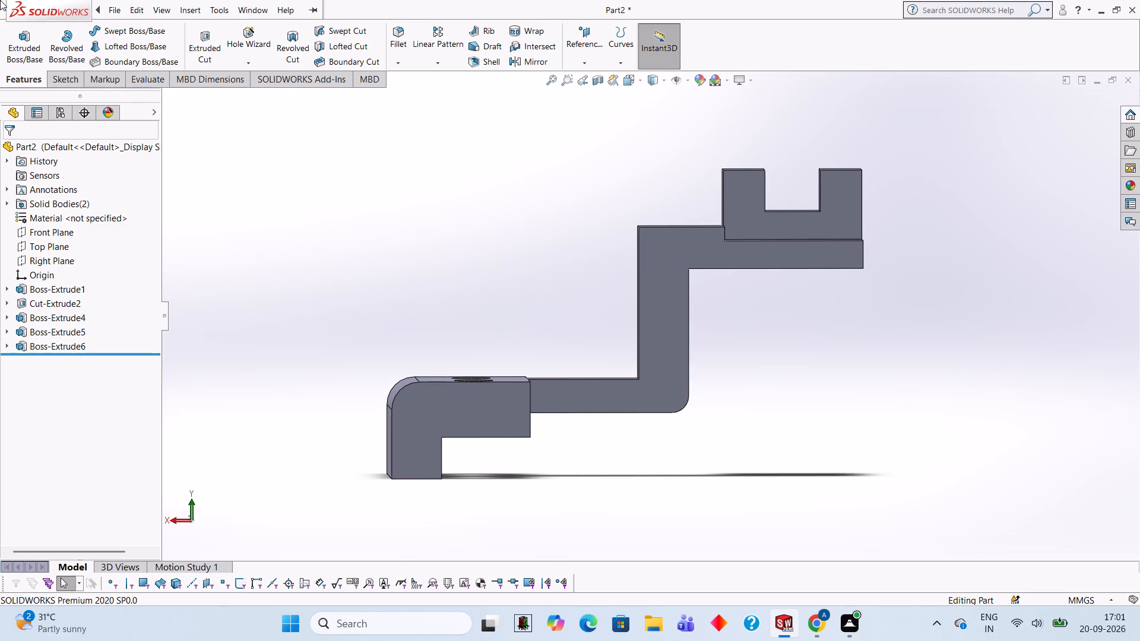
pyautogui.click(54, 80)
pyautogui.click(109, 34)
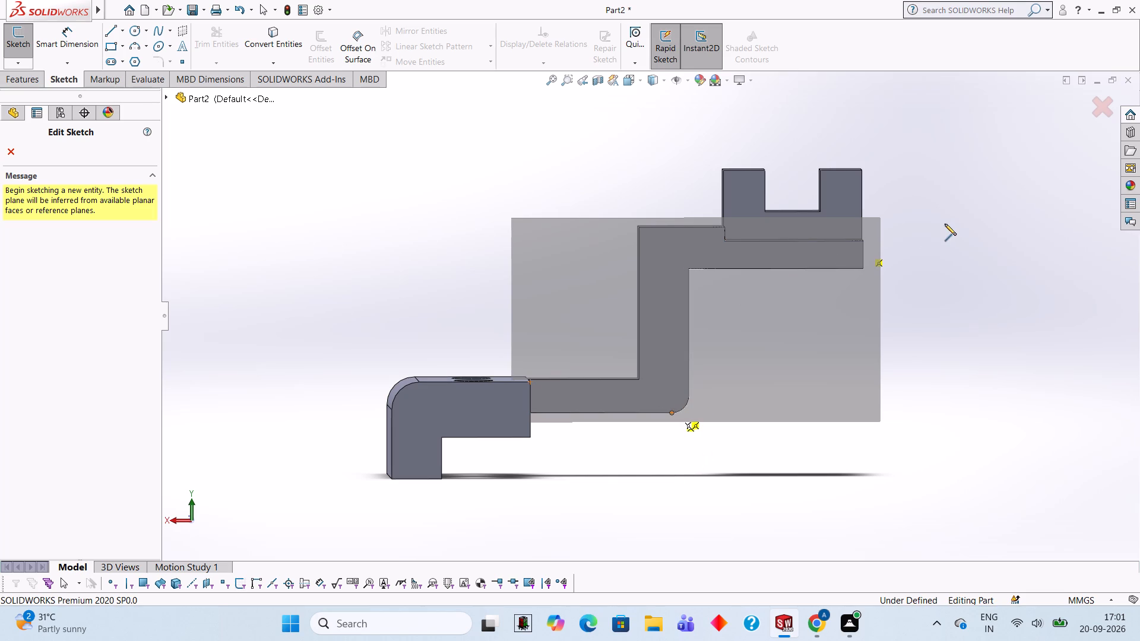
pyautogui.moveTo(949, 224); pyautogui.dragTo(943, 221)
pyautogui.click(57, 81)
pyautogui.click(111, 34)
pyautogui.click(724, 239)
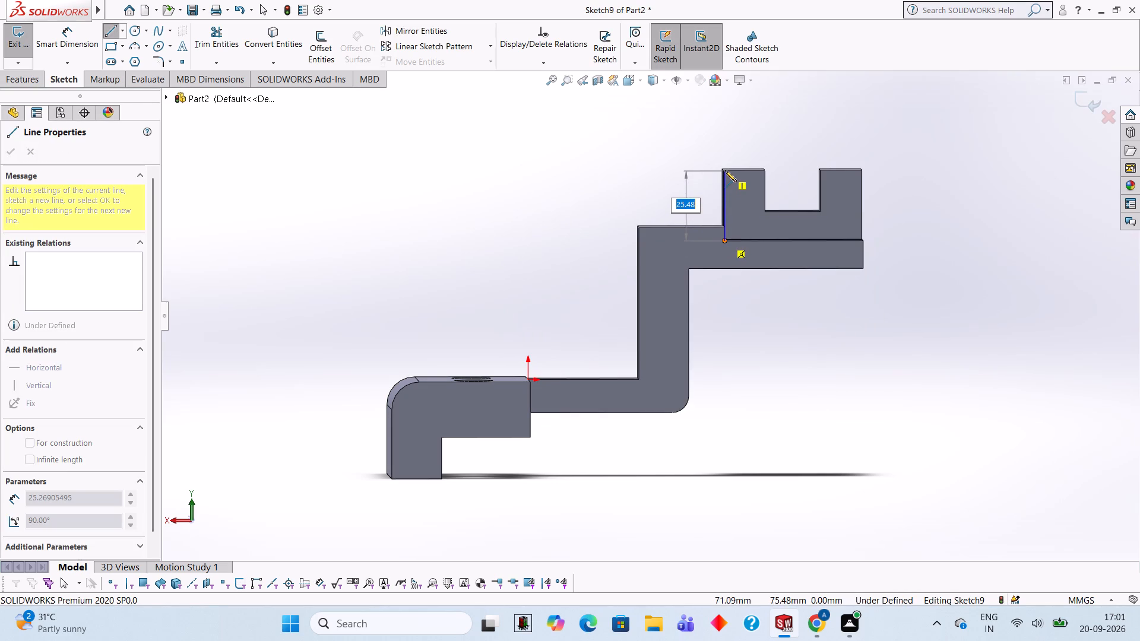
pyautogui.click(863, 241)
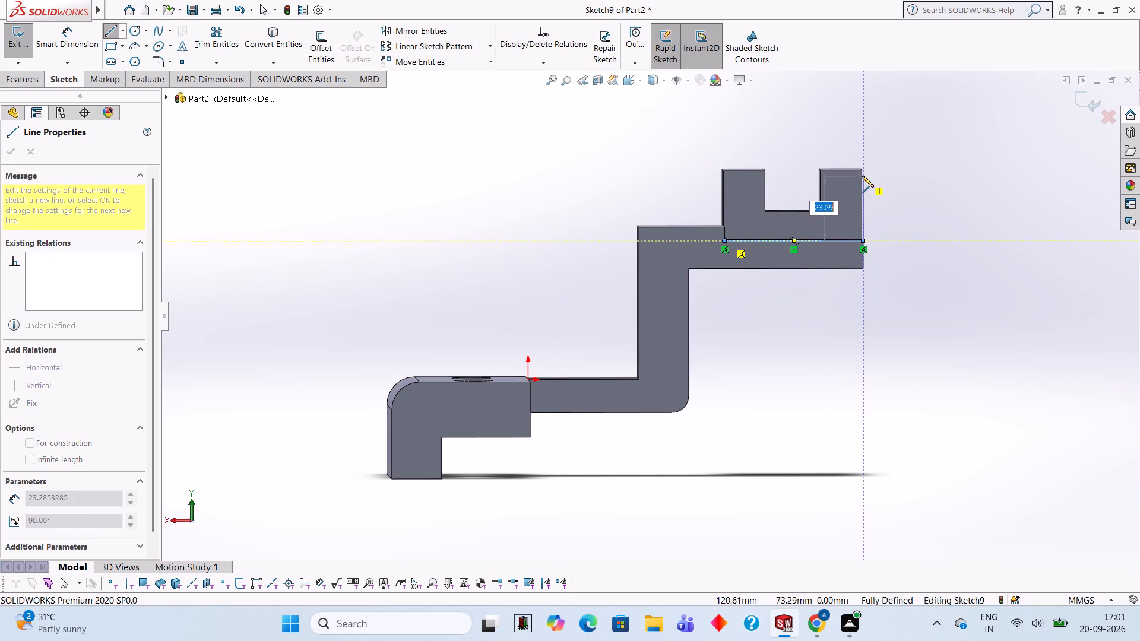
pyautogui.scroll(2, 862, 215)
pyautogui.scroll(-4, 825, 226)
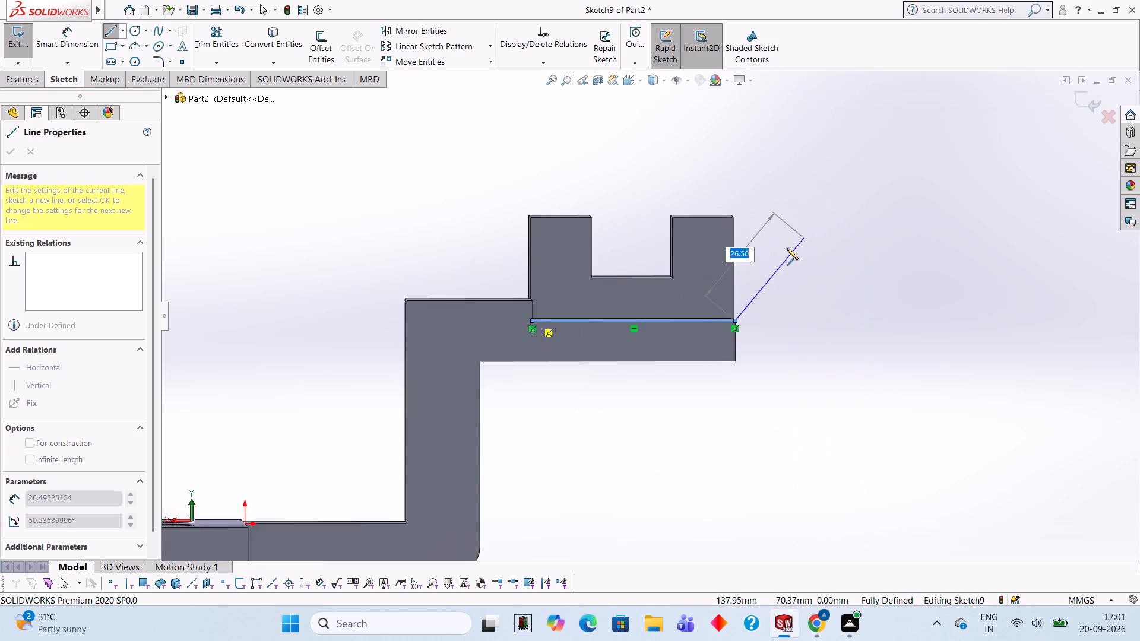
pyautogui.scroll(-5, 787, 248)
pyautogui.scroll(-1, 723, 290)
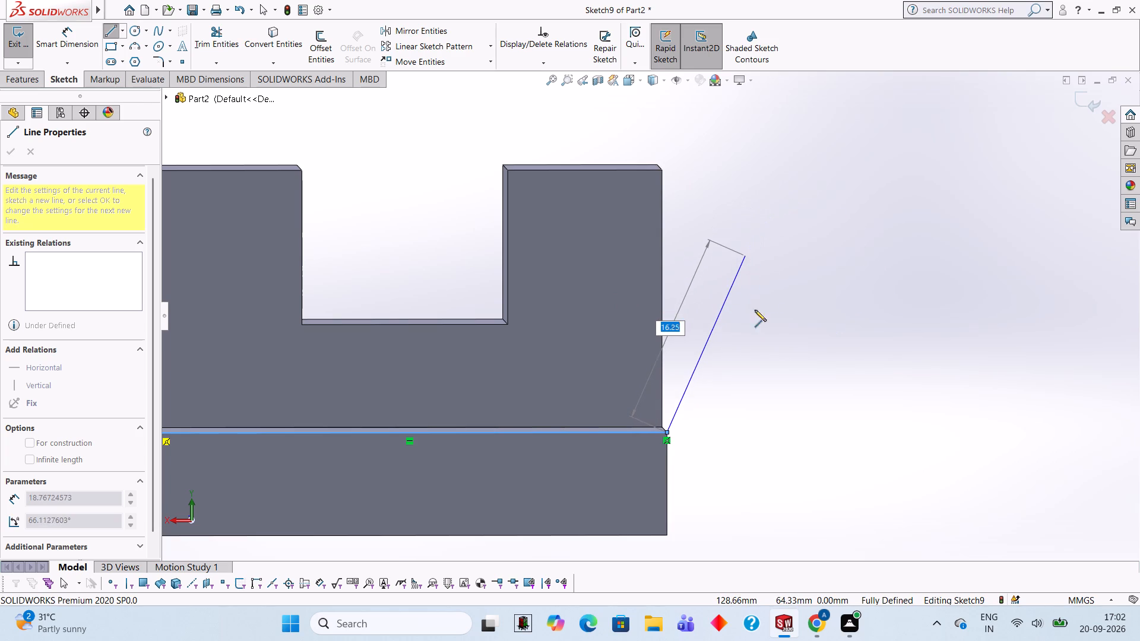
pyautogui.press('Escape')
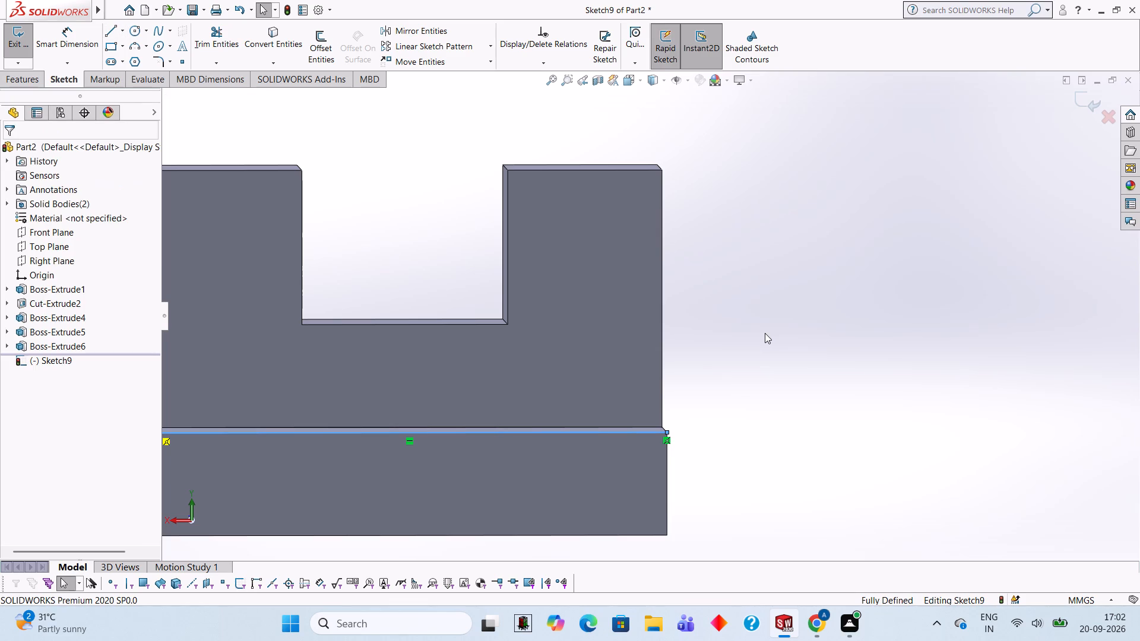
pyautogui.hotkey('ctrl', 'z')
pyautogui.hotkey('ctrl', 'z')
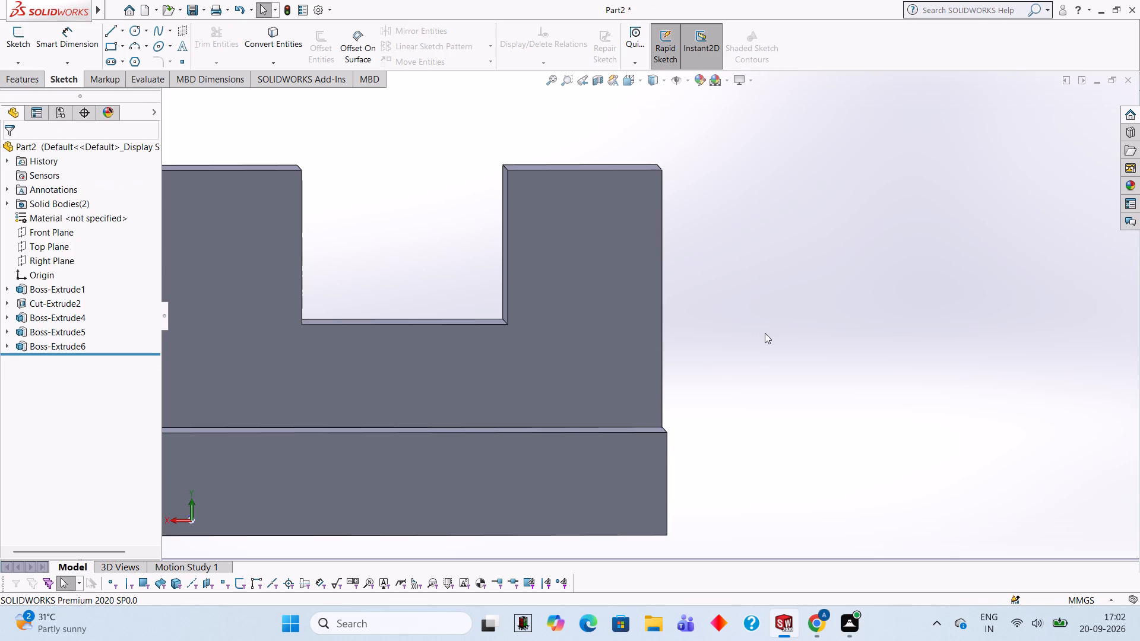
# Undo the 15 mm extrusion of the U-shaped profile.
pyautogui.hotkey('ctrl', 'z')
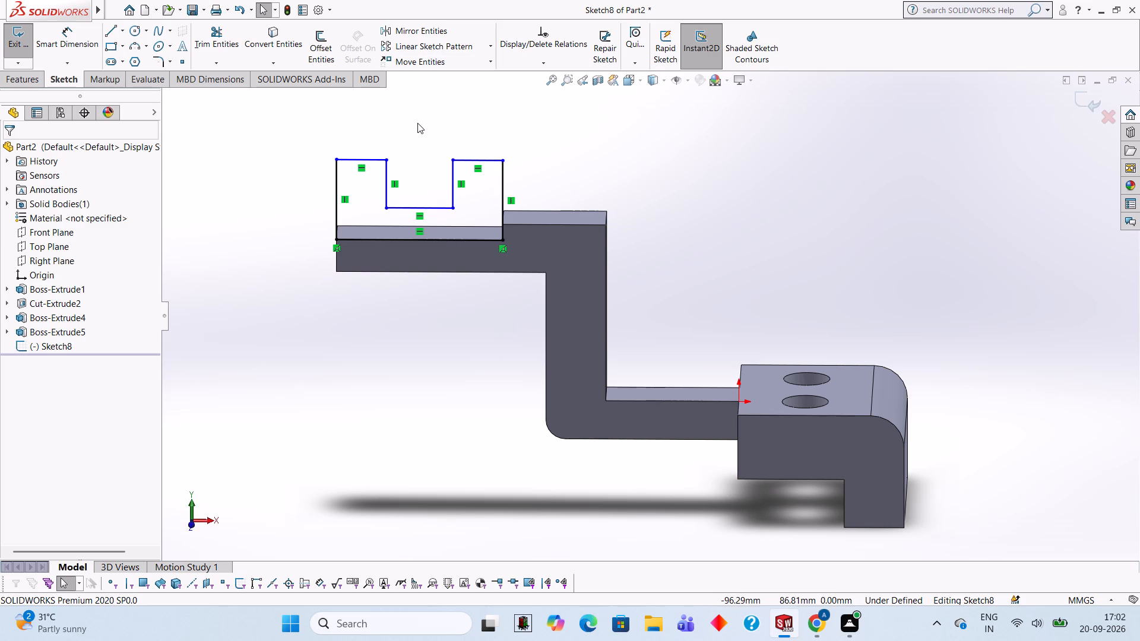
# Extrude the U-shaped profile as a blind boss 35 mm deep in the reversed direction, across the arm, with merged result.
pyautogui.click(30, 82)
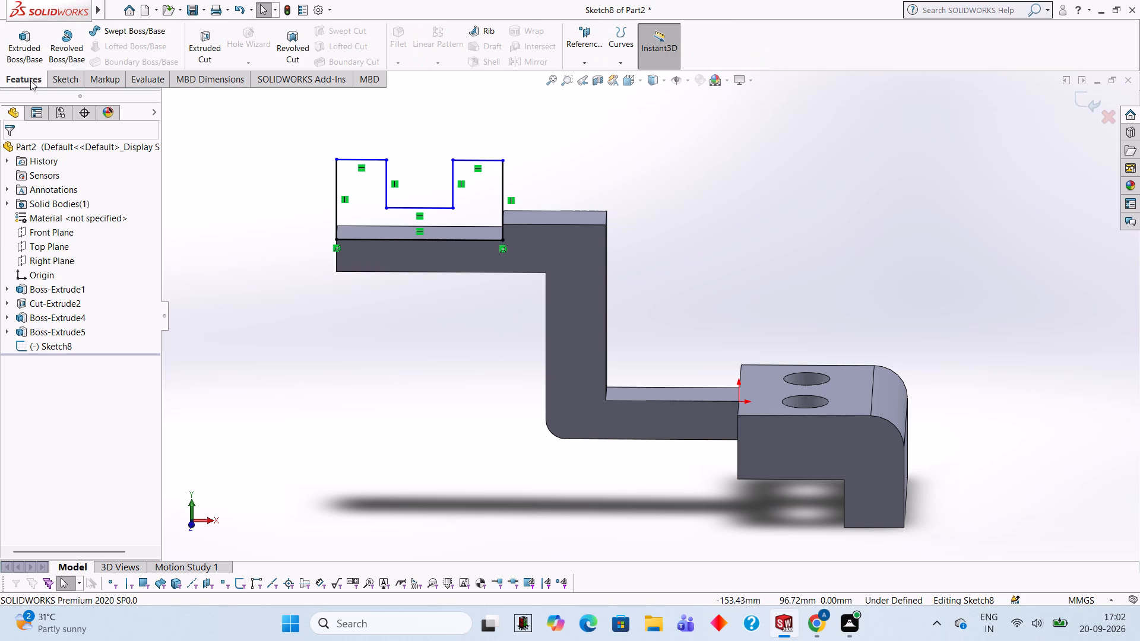
pyautogui.click(39, 34)
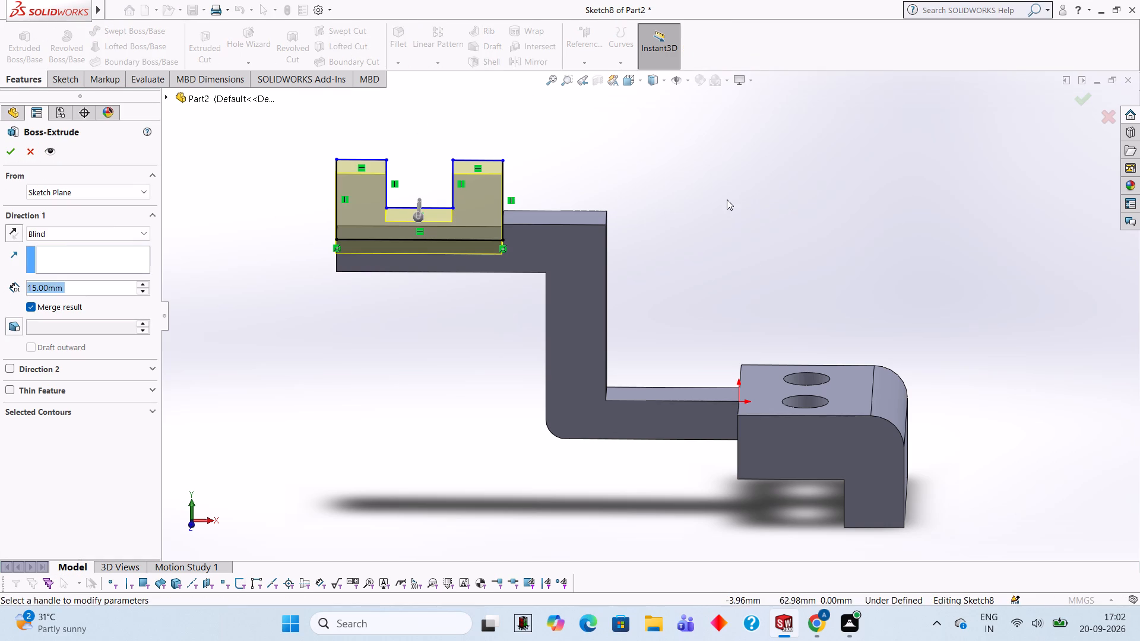
pyautogui.click(11, 229)
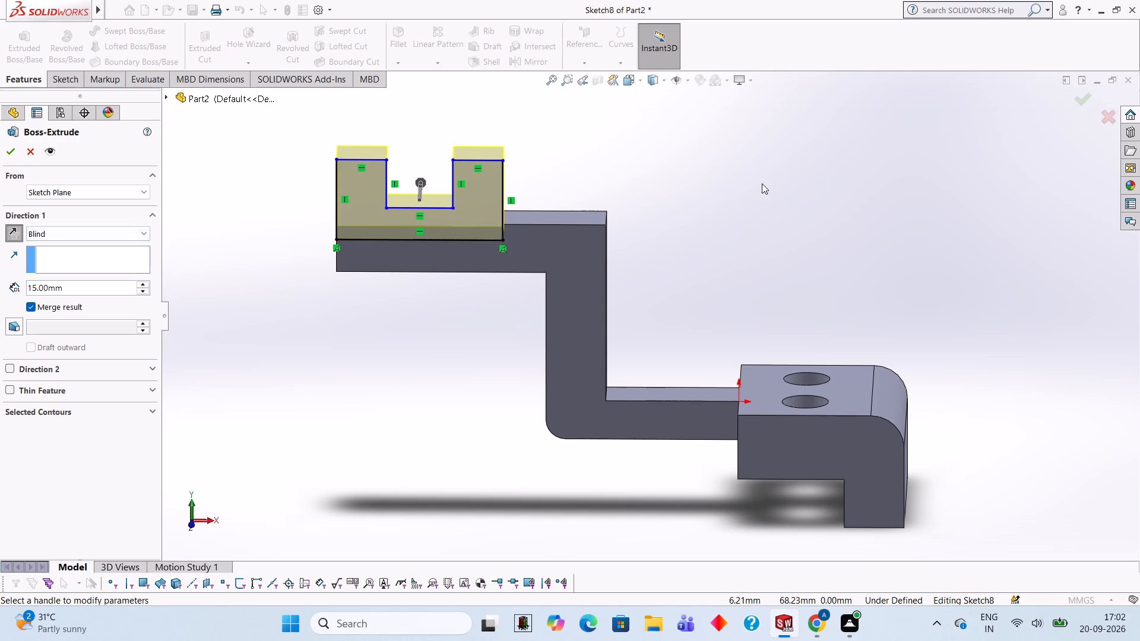
pyautogui.moveTo(762, 183); pyautogui.dragTo(642, 255, button='middle')
pyautogui.moveTo(778, 205); pyautogui.dragTo(775, 135, button='middle')
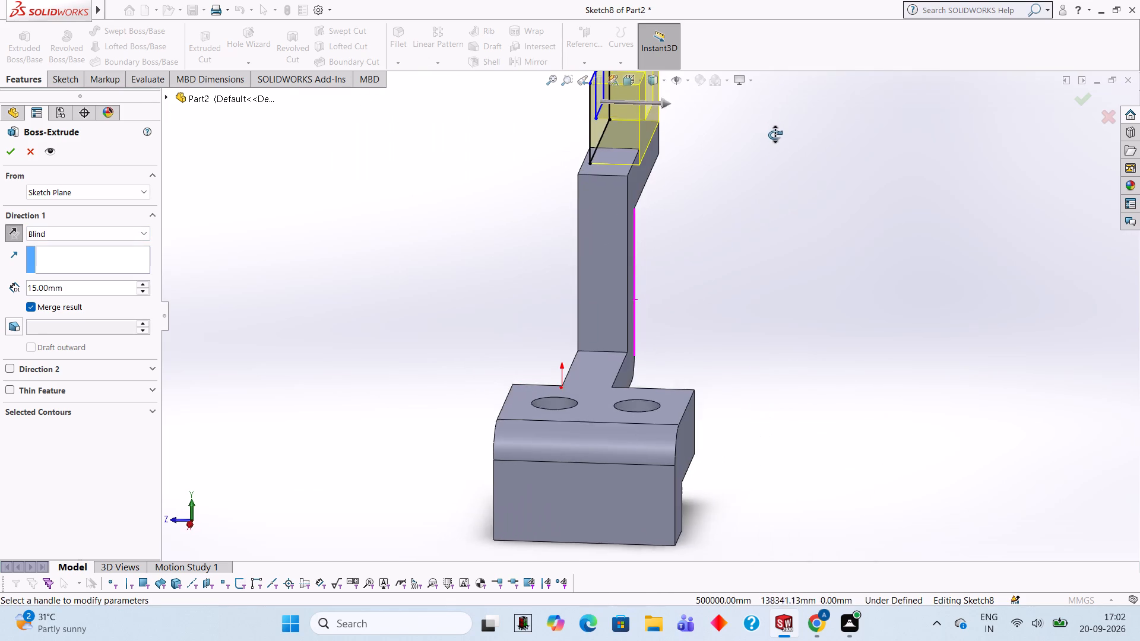
pyautogui.moveTo(775, 135); pyautogui.dragTo(777, 122, button='middle')
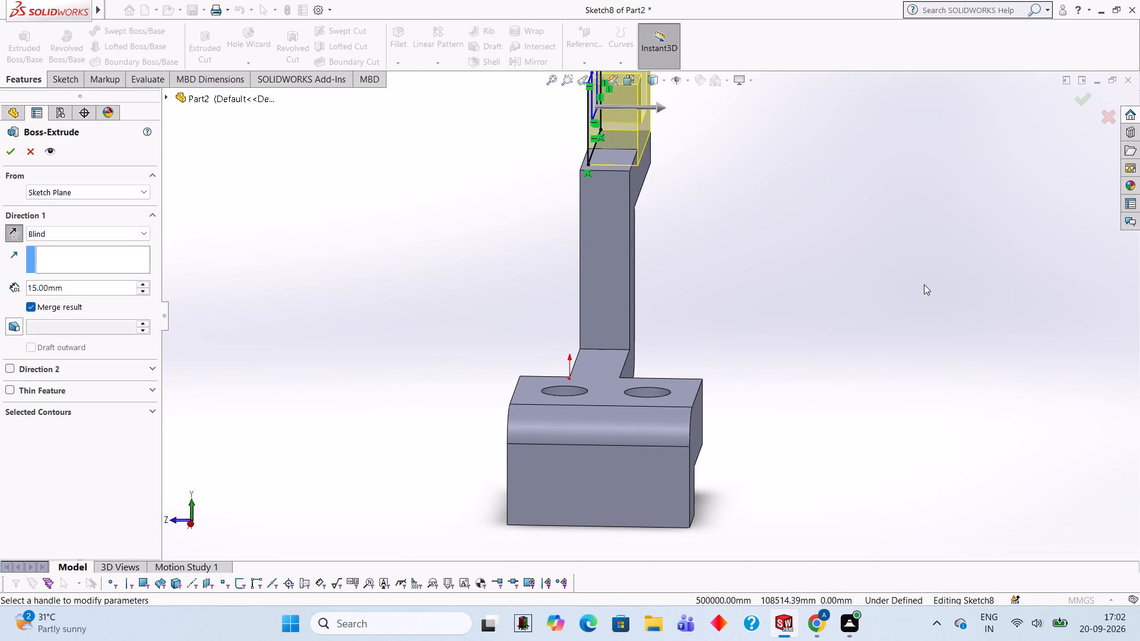
pyautogui.moveTo(889, 347); pyautogui.dragTo(890, 319, button='middle')
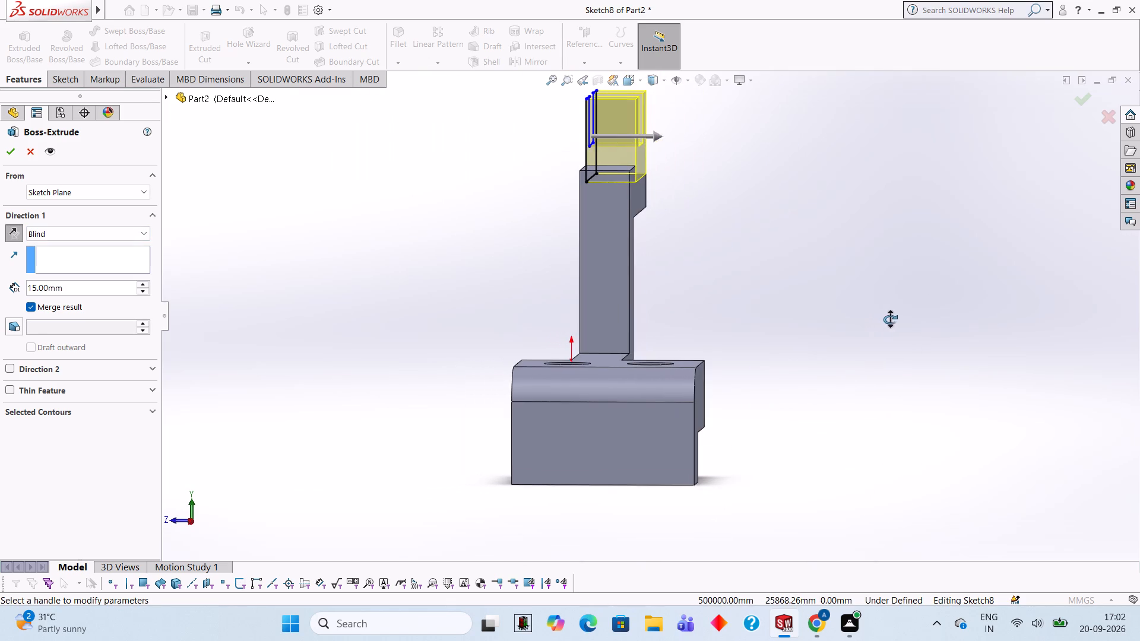
pyautogui.moveTo(890, 319); pyautogui.dragTo(886, 319, button='middle')
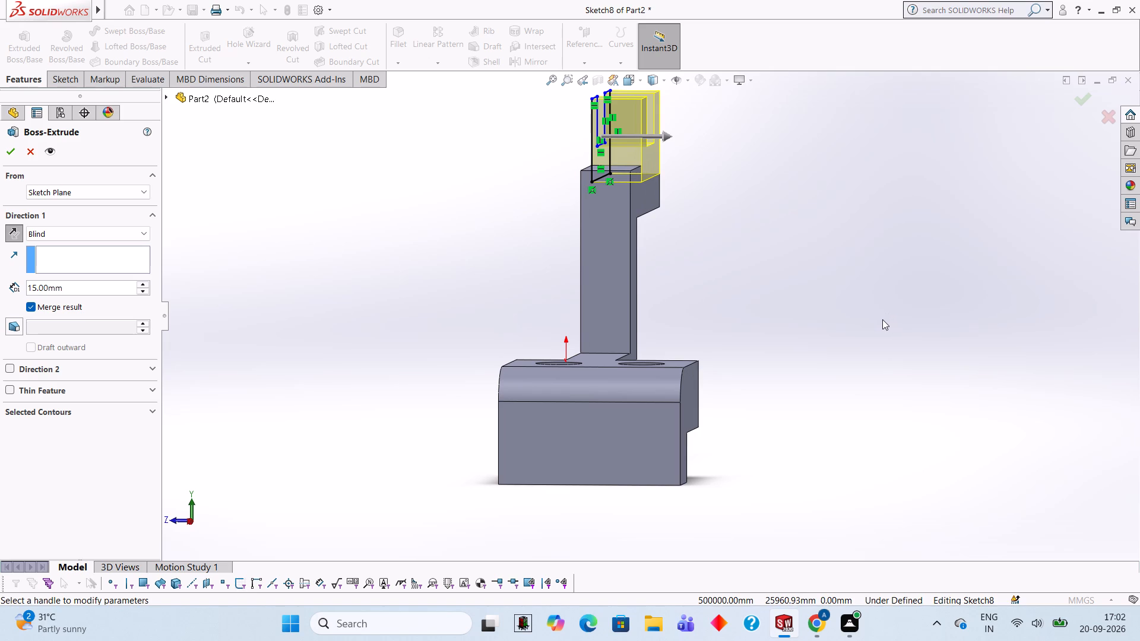
pyautogui.scroll(1, 783, 233)
pyautogui.moveTo(787, 233); pyautogui.dragTo(817, 231, button='middle')
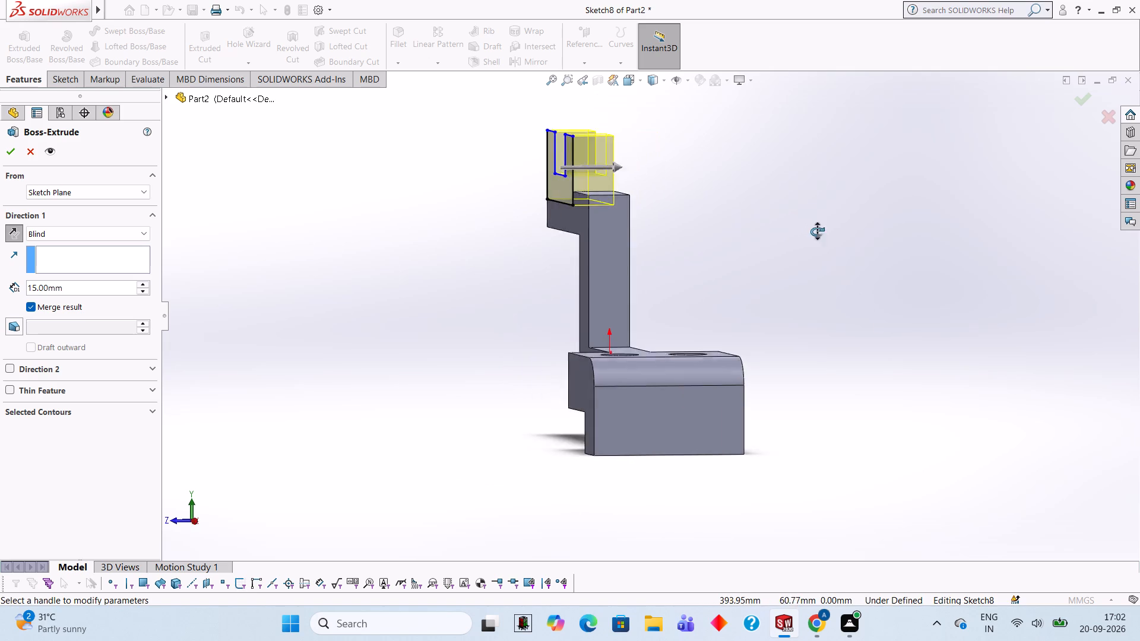
pyautogui.moveTo(817, 231); pyautogui.dragTo(796, 232, button='middle')
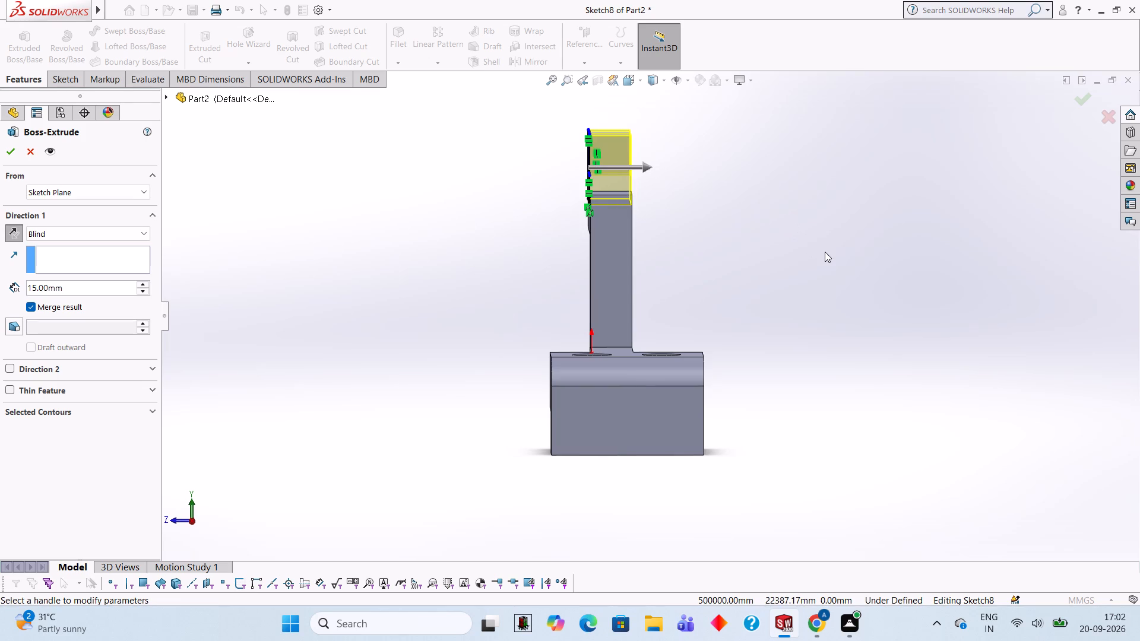
pyautogui.click(94, 294)
pyautogui.press('BackSpace')
pyautogui.press('BackSpace')
pyautogui.press('BackSpace')
pyautogui.press('BackSpace')
pyautogui.press('BackSpace')
pyautogui.press('BackSpace')
pyautogui.press('BackSpace')
pyautogui.write('35')
pyautogui.press('Return')
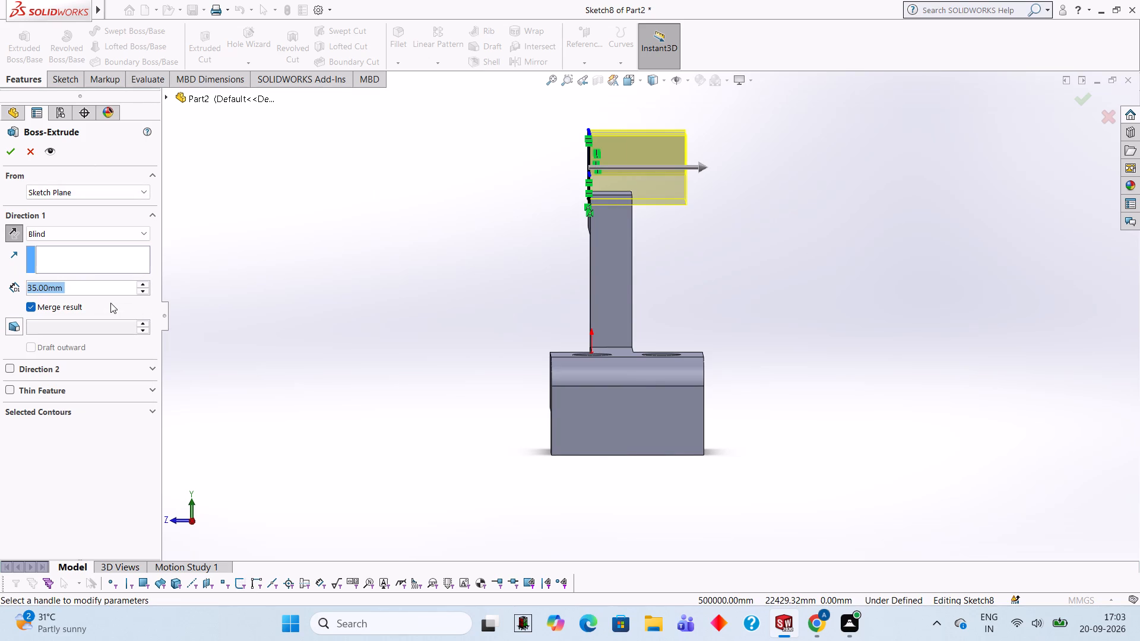
pyautogui.click(12, 151)
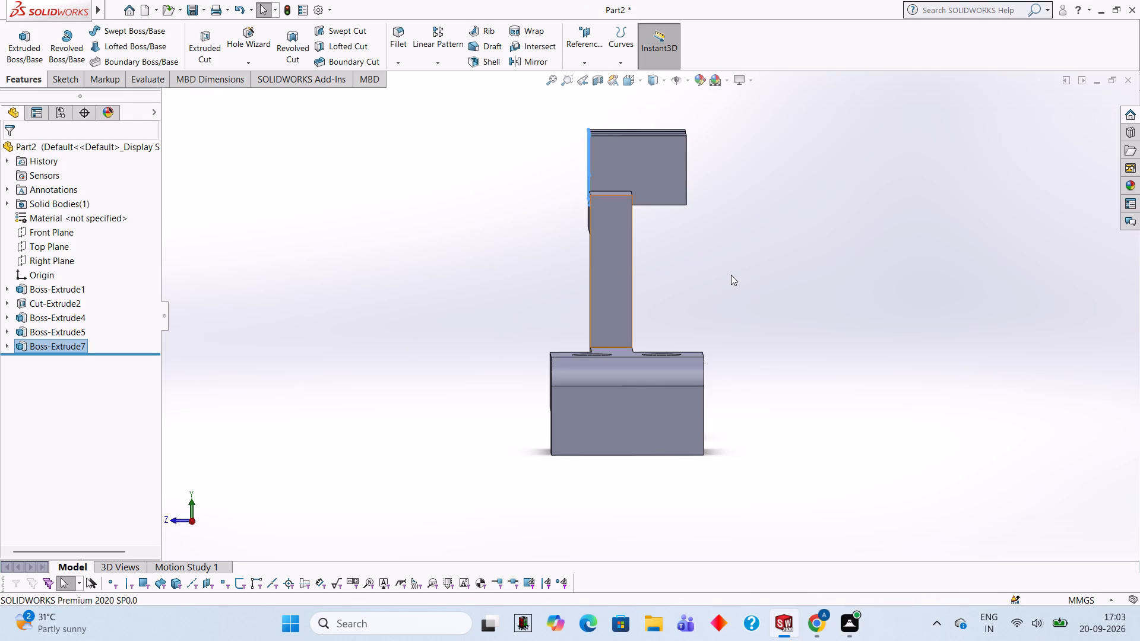
# Open a new sketch on the arm's side face that lies flush with the U-shaped notched end.
pyautogui.click(739, 274)
pyautogui.moveTo(666, 215); pyautogui.dragTo(622, 402, button='middle')
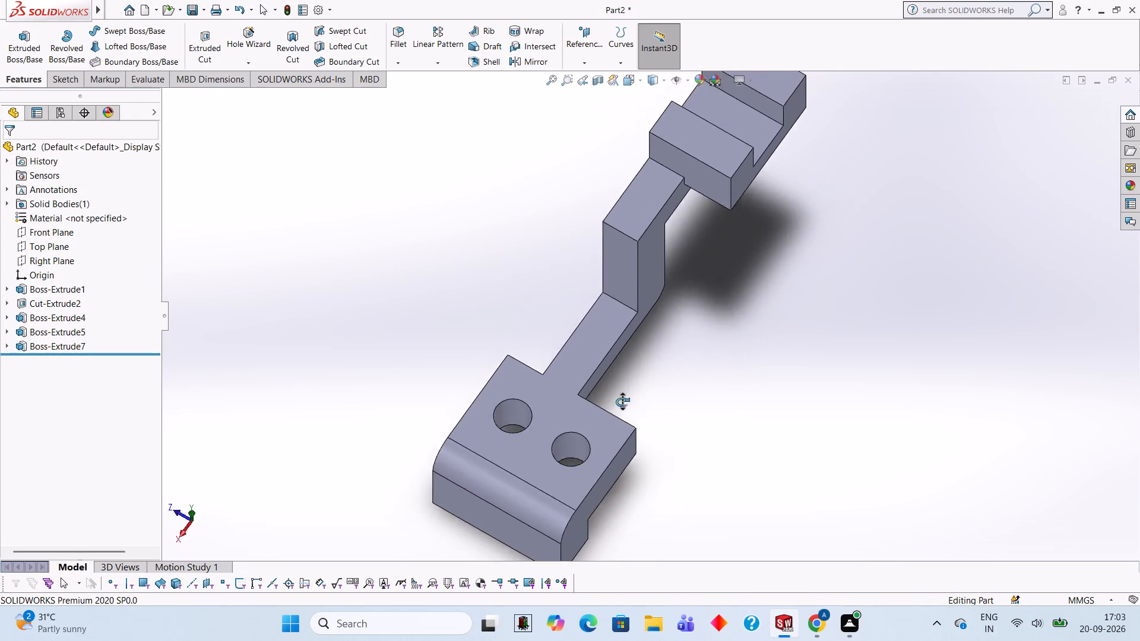
pyautogui.moveTo(622, 402); pyautogui.dragTo(647, 279, button='middle')
pyautogui.moveTo(501, 202); pyautogui.dragTo(582, 185, button='middle')
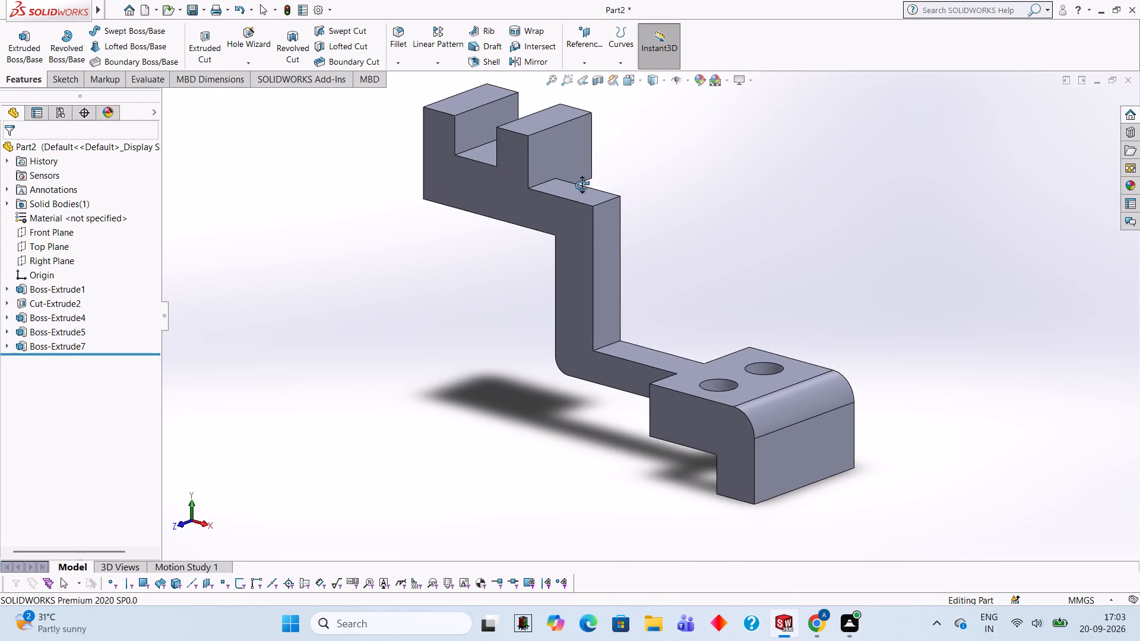
pyautogui.moveTo(582, 185); pyautogui.dragTo(582, 185, button='middle')
pyautogui.moveTo(441, 222); pyautogui.dragTo(479, 227, button='middle')
pyautogui.scroll(1, 479, 227)
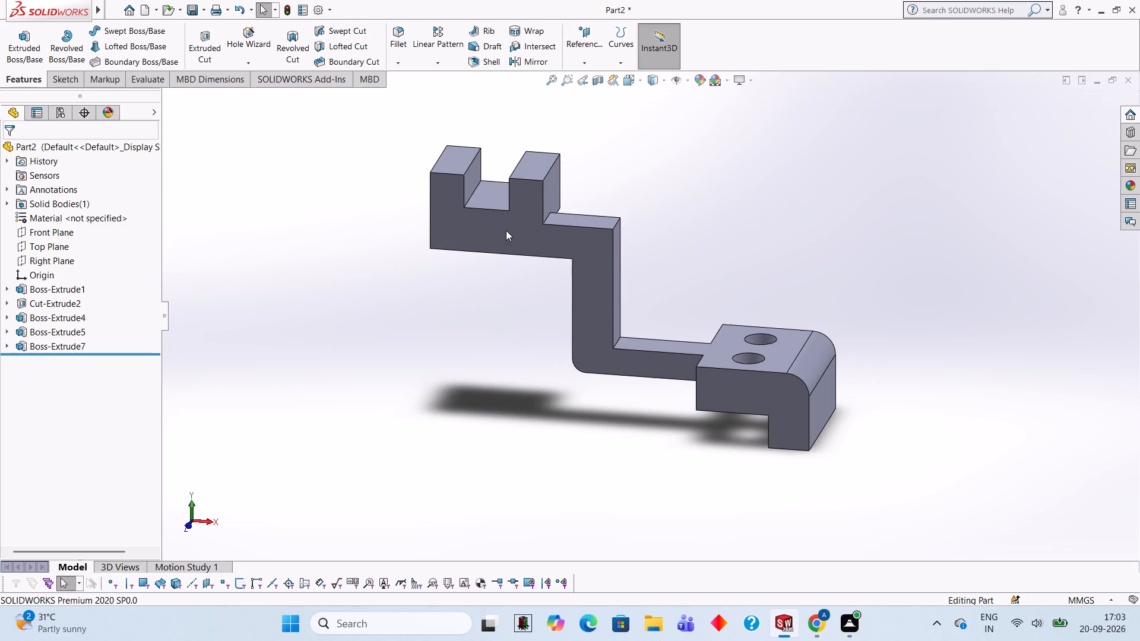
pyautogui.click(481, 228)
pyautogui.click(532, 189)
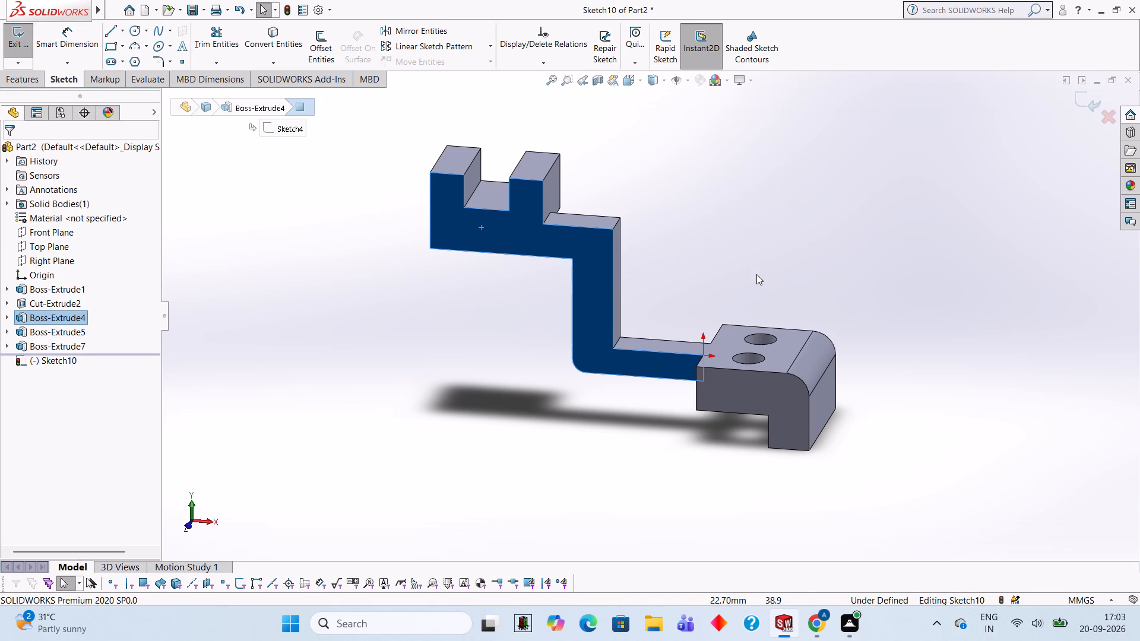
pyautogui.hotkey('ctrl', '8')
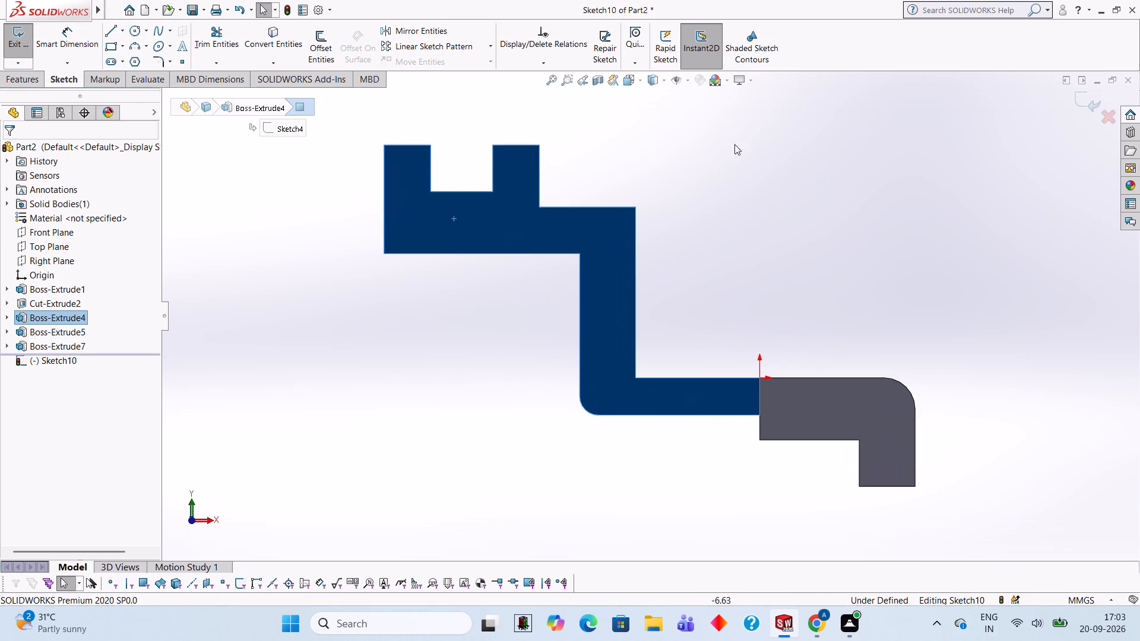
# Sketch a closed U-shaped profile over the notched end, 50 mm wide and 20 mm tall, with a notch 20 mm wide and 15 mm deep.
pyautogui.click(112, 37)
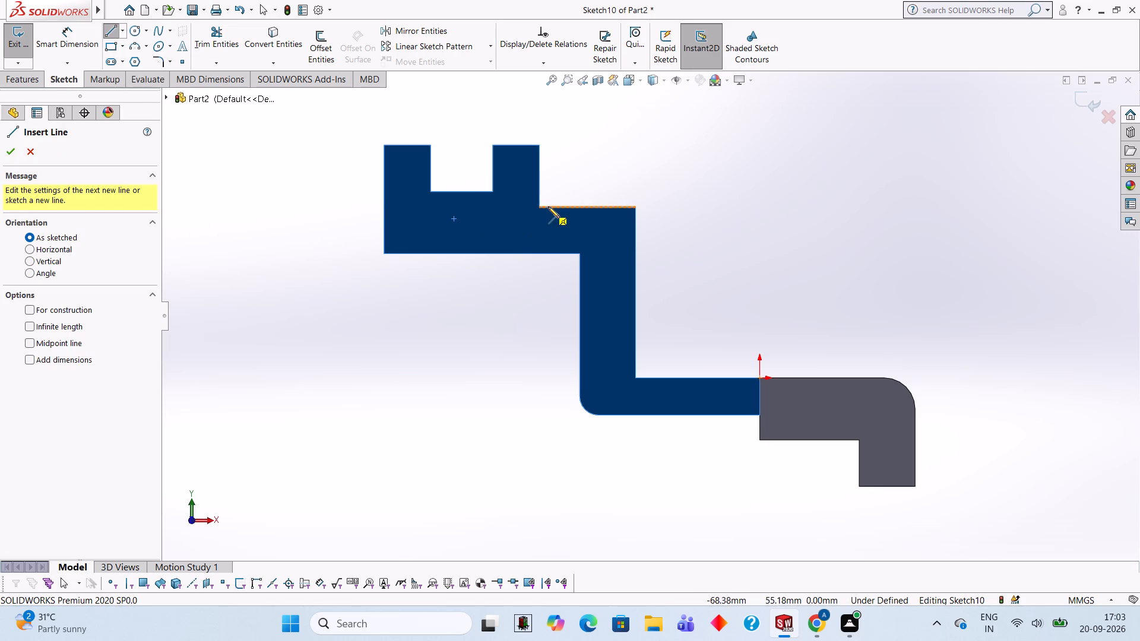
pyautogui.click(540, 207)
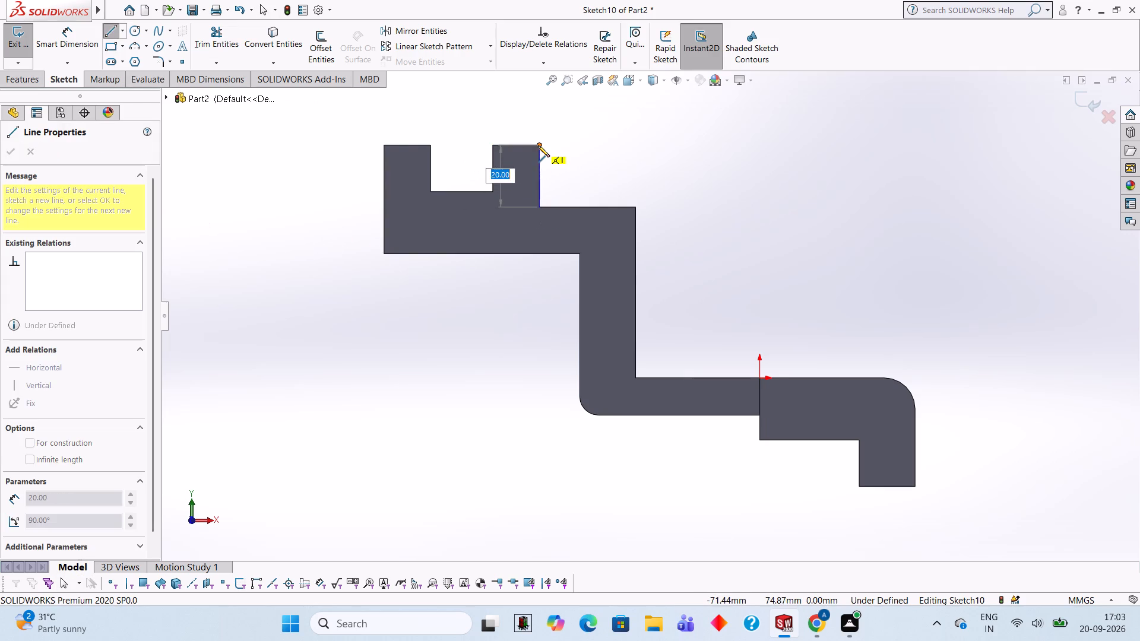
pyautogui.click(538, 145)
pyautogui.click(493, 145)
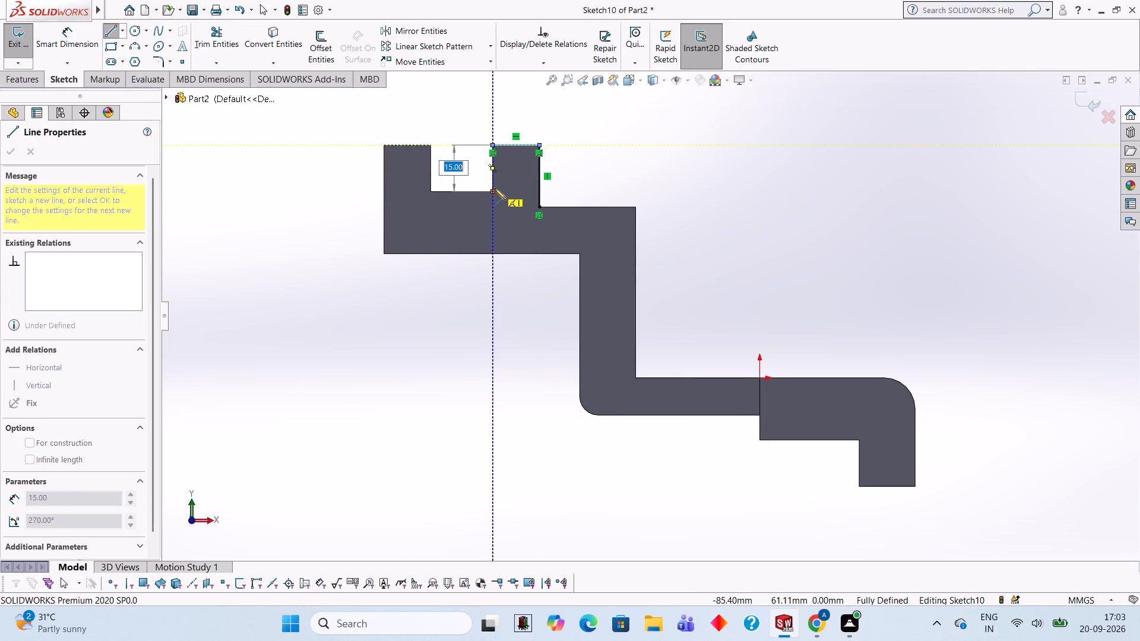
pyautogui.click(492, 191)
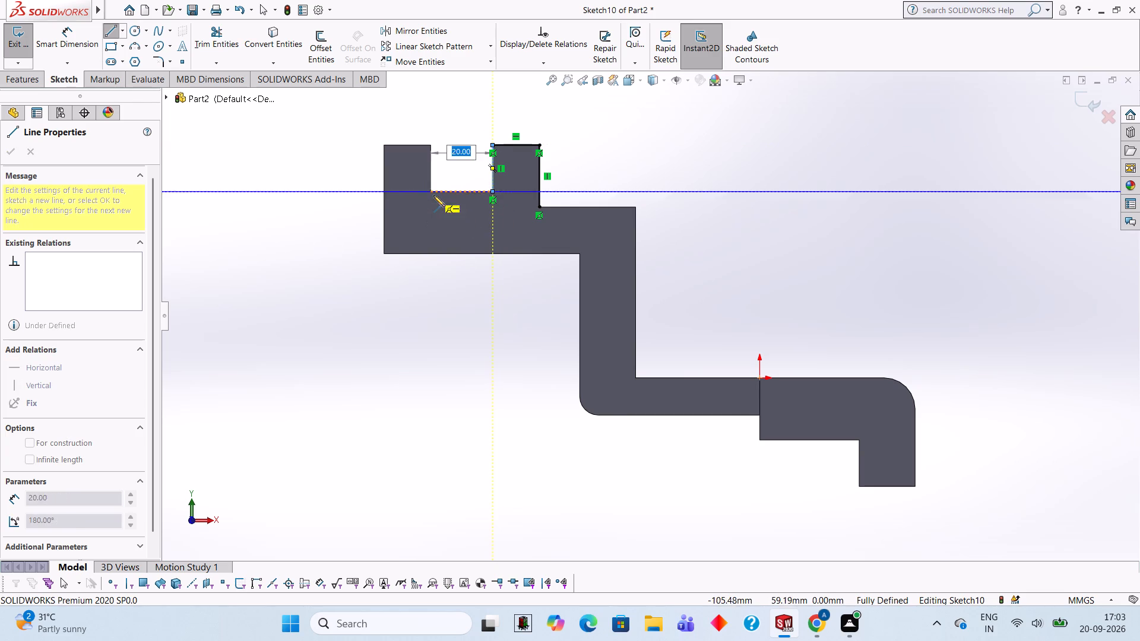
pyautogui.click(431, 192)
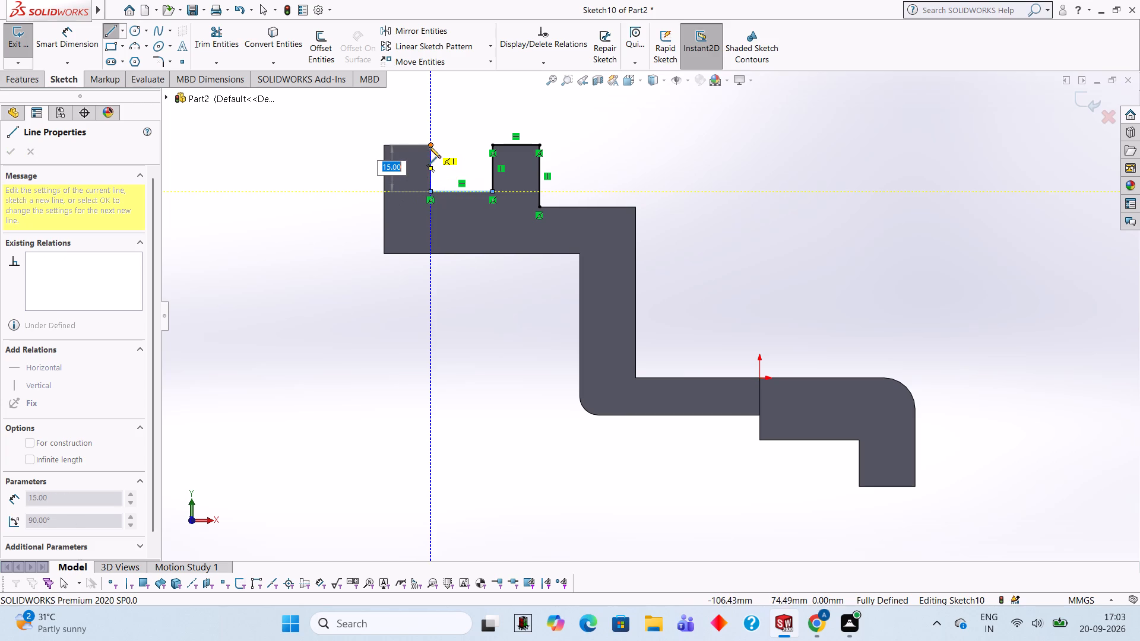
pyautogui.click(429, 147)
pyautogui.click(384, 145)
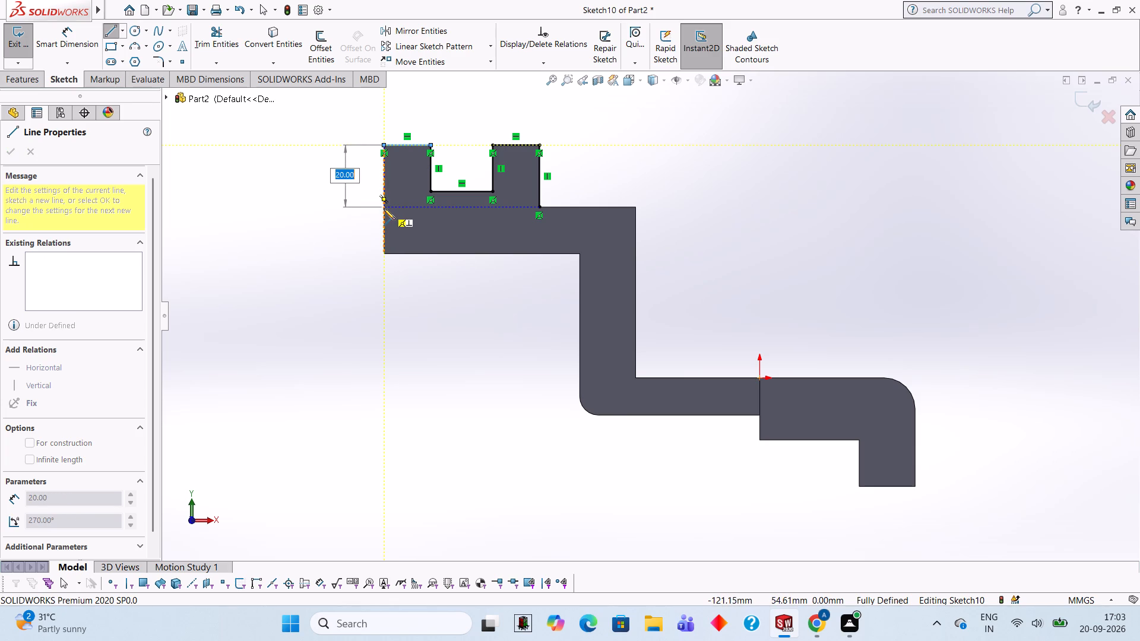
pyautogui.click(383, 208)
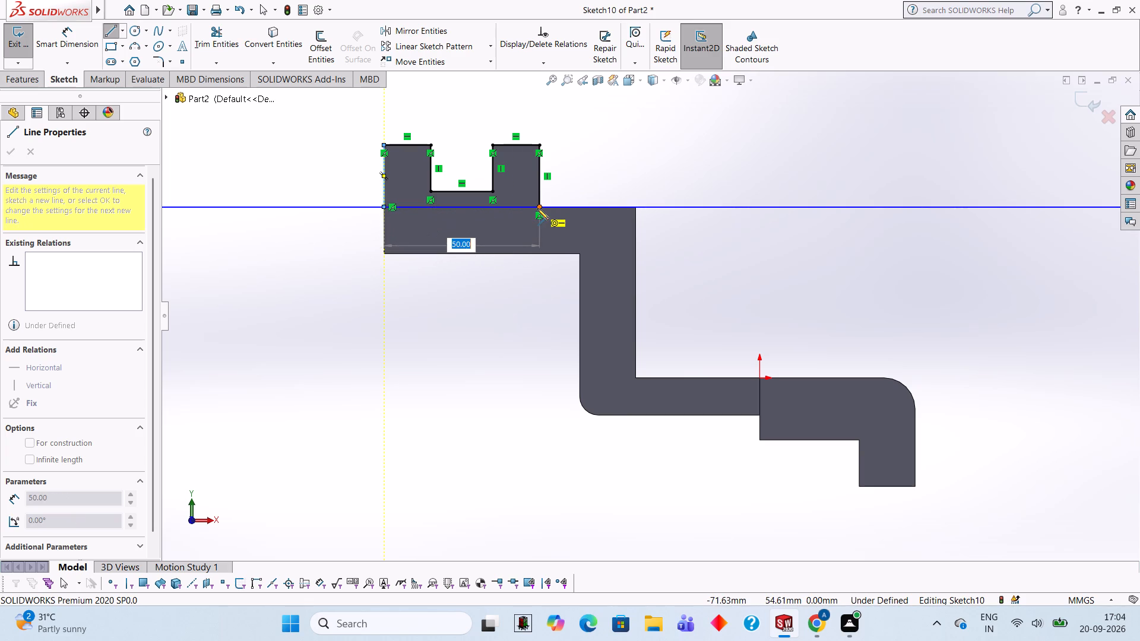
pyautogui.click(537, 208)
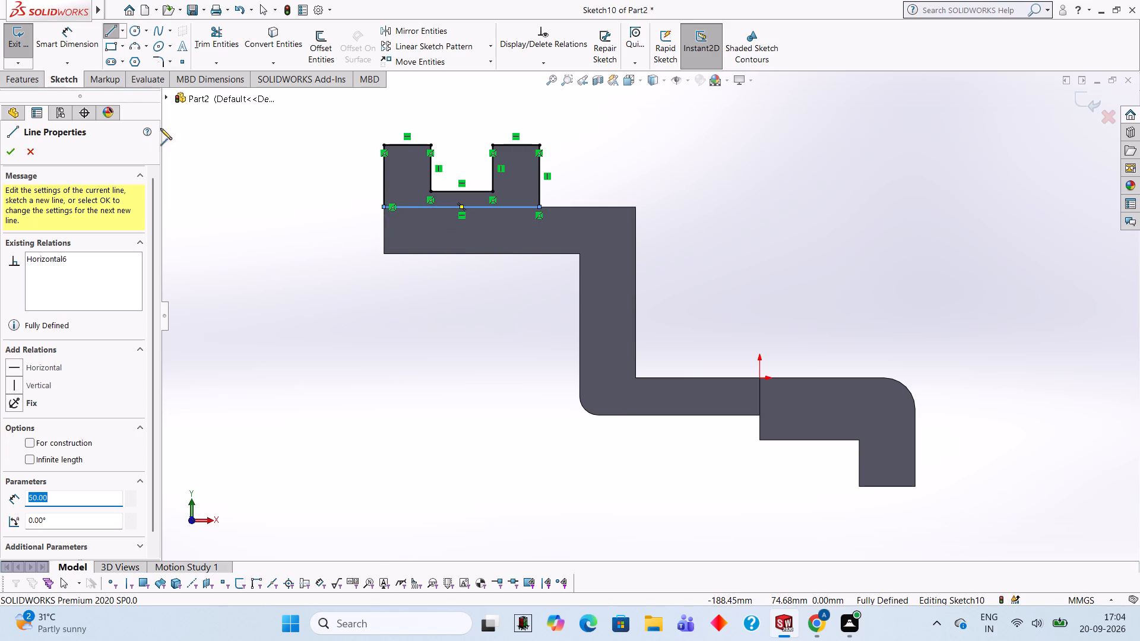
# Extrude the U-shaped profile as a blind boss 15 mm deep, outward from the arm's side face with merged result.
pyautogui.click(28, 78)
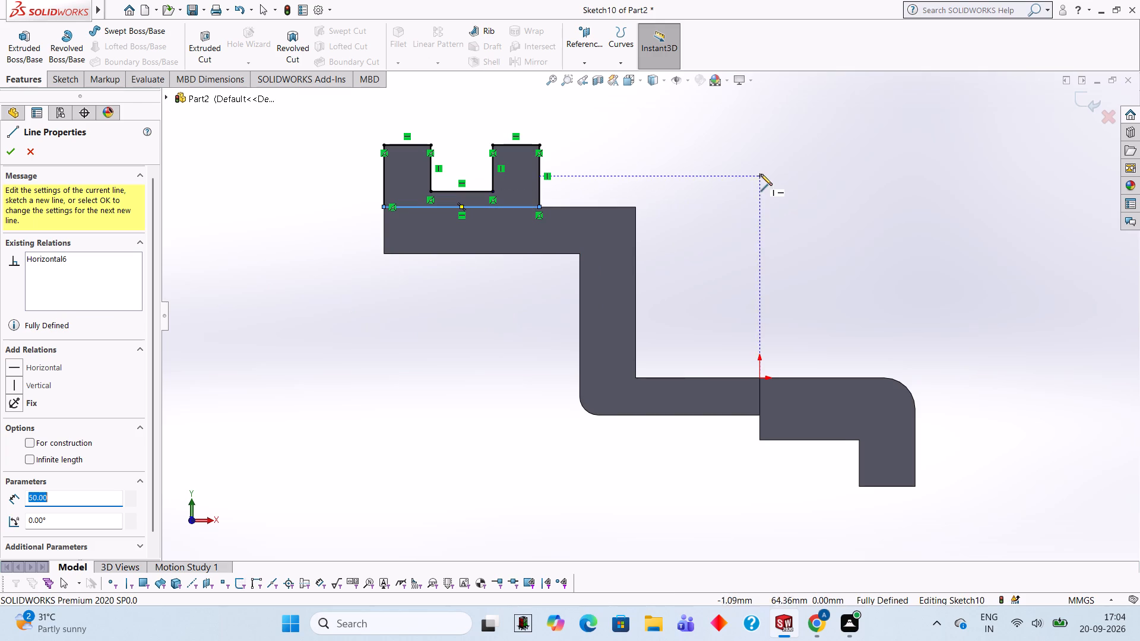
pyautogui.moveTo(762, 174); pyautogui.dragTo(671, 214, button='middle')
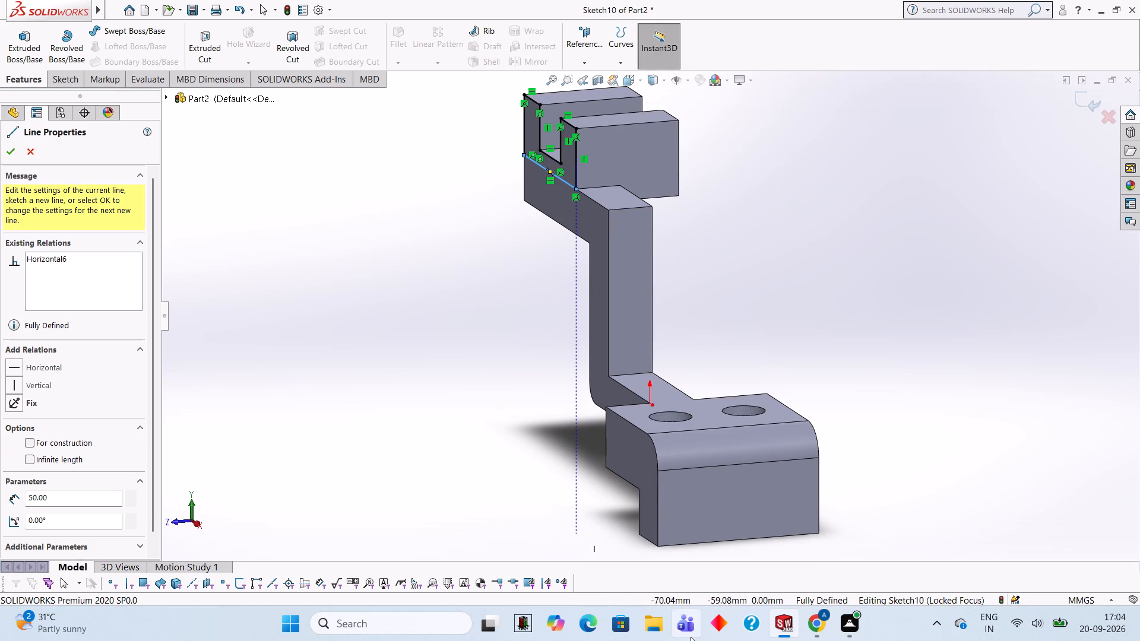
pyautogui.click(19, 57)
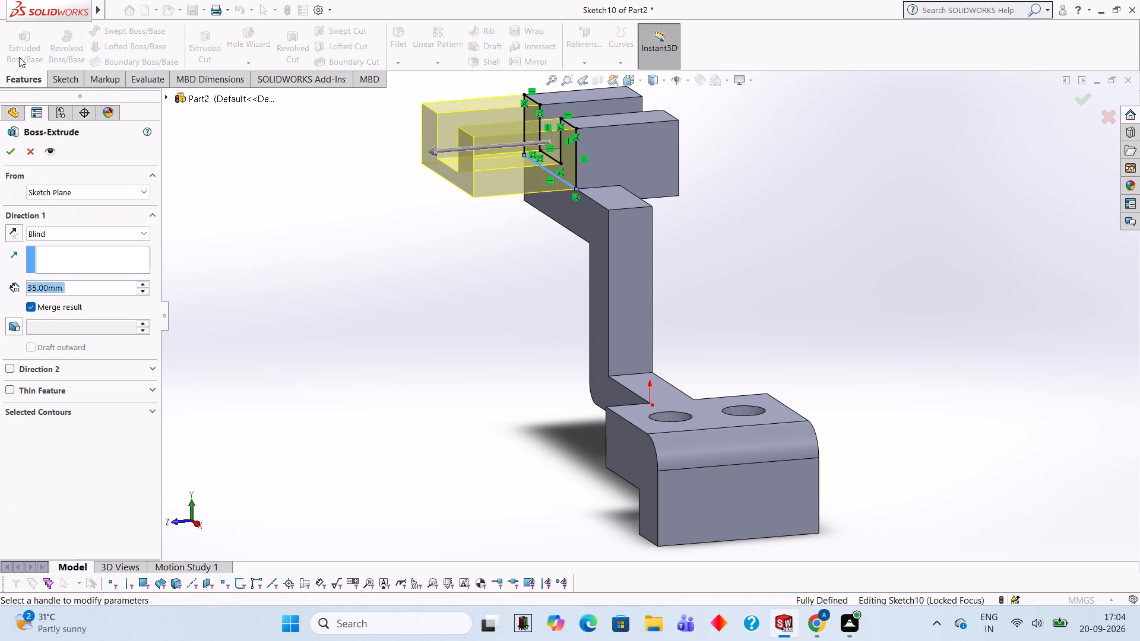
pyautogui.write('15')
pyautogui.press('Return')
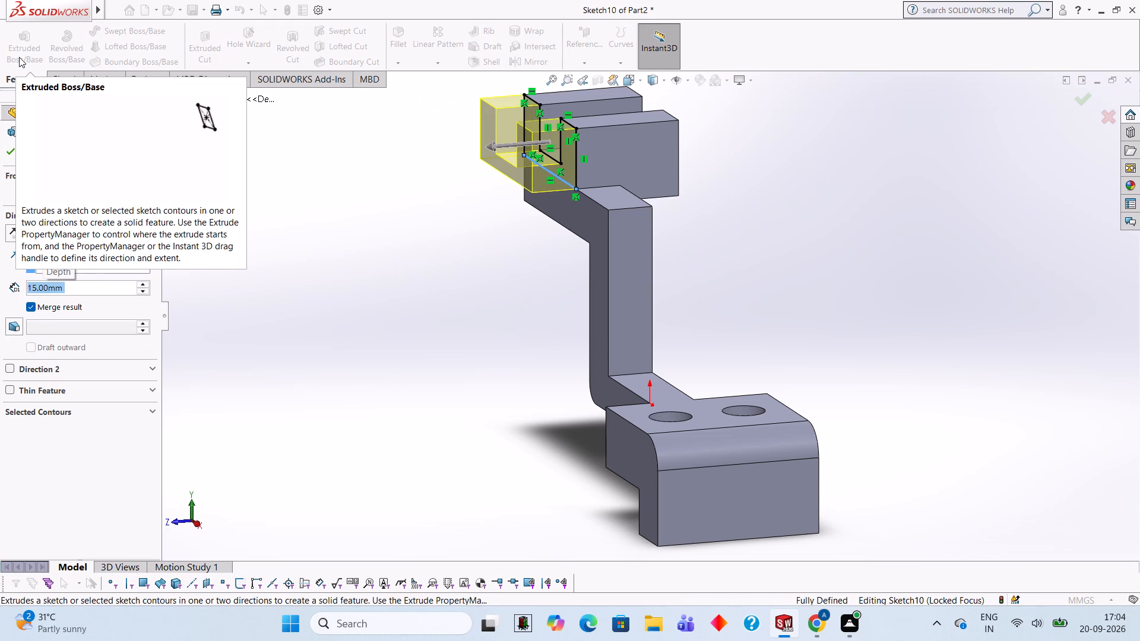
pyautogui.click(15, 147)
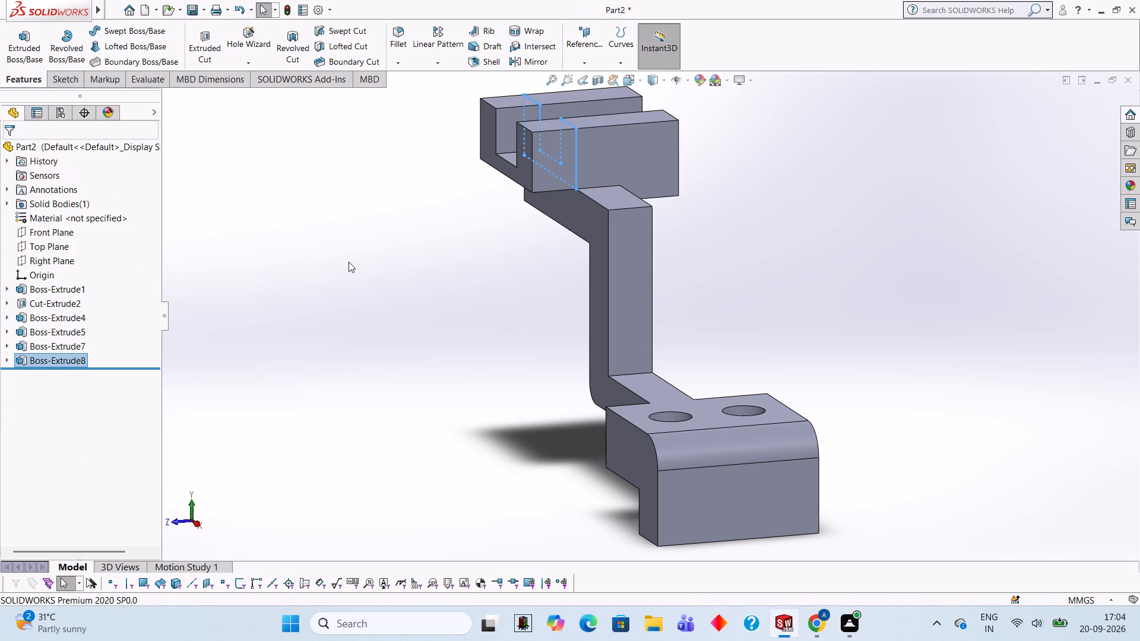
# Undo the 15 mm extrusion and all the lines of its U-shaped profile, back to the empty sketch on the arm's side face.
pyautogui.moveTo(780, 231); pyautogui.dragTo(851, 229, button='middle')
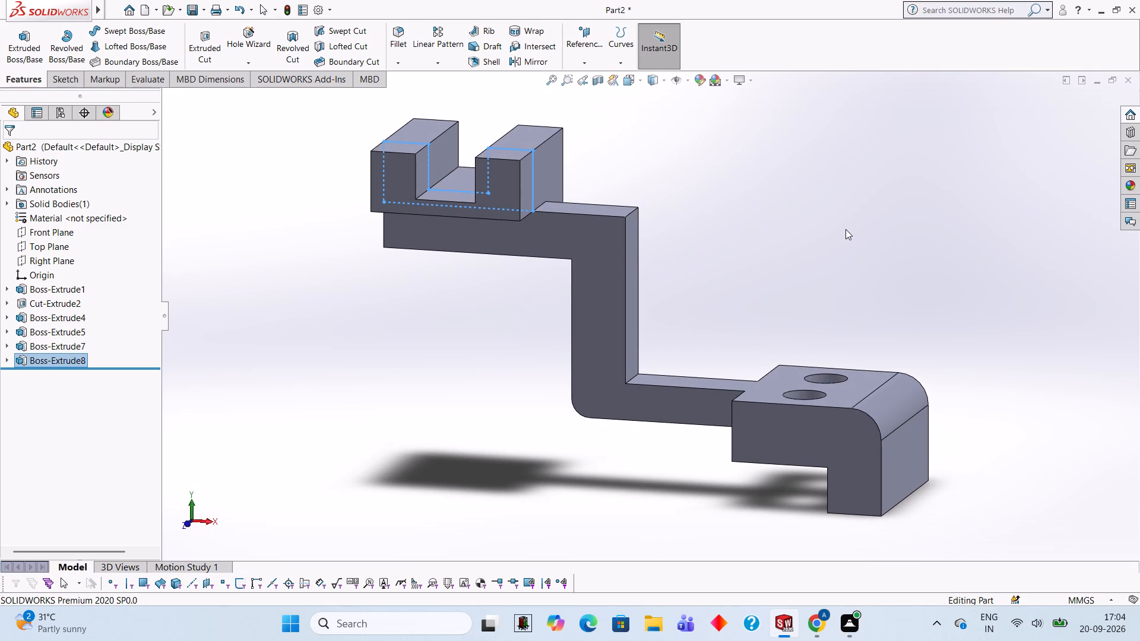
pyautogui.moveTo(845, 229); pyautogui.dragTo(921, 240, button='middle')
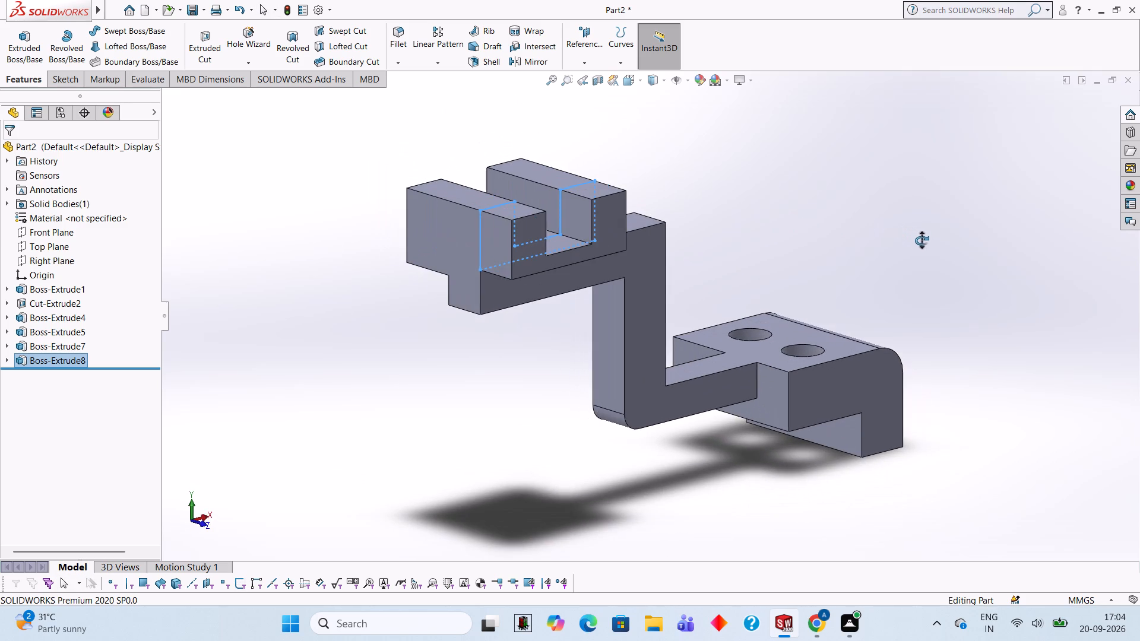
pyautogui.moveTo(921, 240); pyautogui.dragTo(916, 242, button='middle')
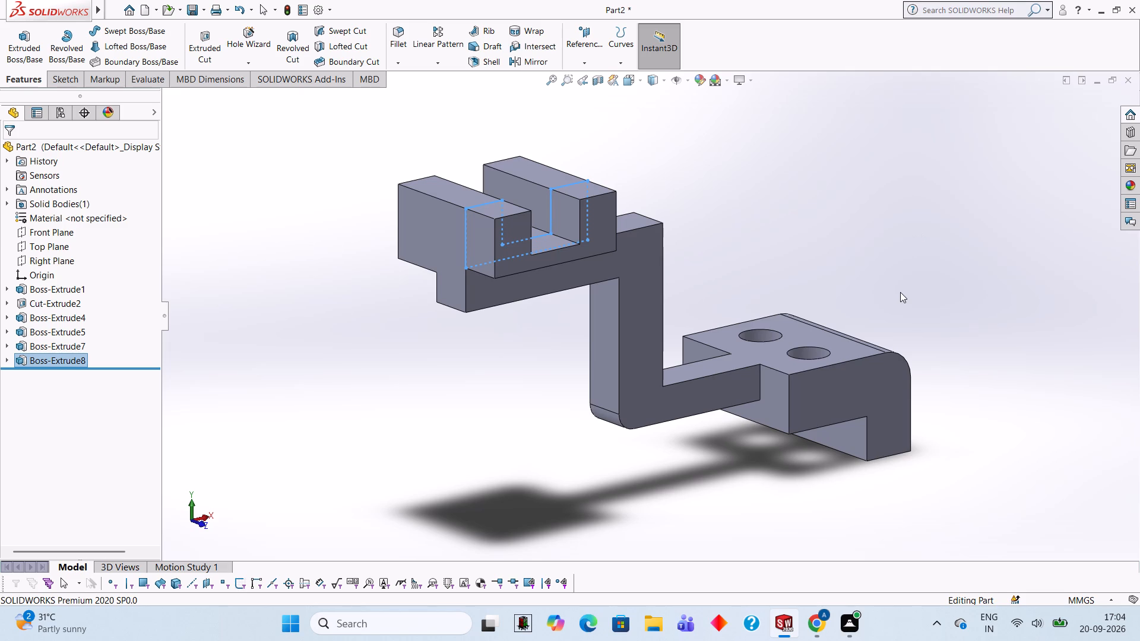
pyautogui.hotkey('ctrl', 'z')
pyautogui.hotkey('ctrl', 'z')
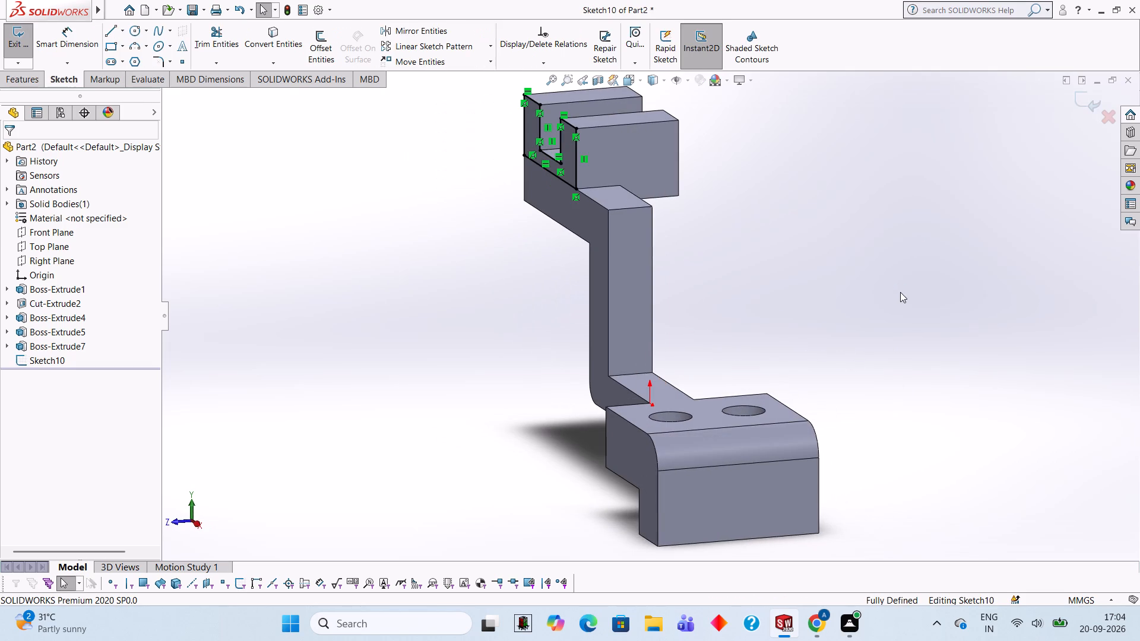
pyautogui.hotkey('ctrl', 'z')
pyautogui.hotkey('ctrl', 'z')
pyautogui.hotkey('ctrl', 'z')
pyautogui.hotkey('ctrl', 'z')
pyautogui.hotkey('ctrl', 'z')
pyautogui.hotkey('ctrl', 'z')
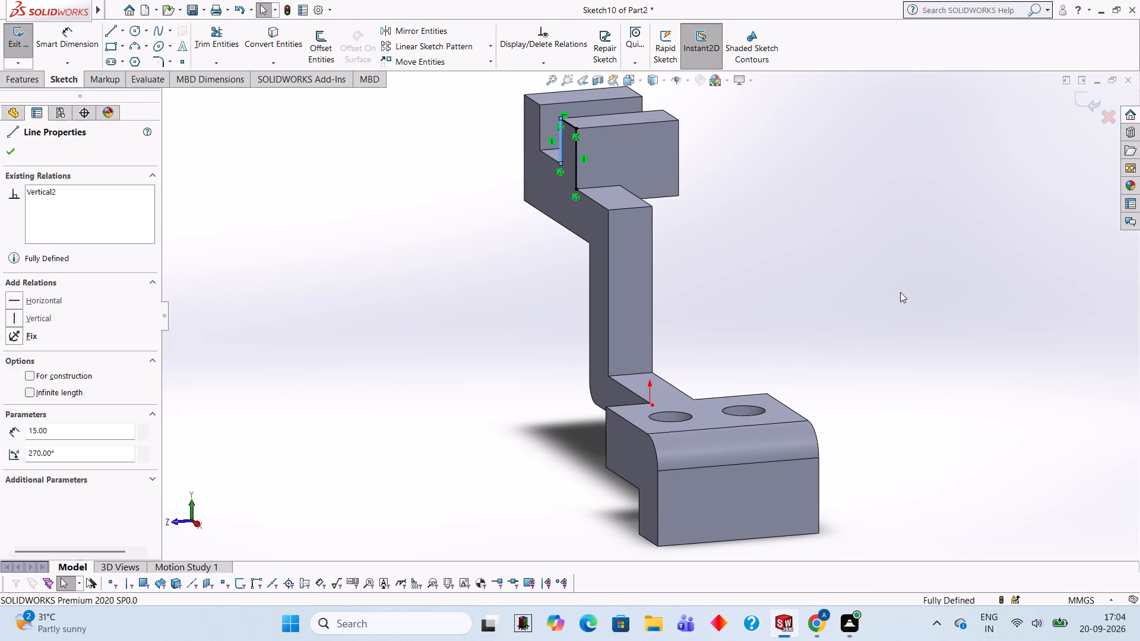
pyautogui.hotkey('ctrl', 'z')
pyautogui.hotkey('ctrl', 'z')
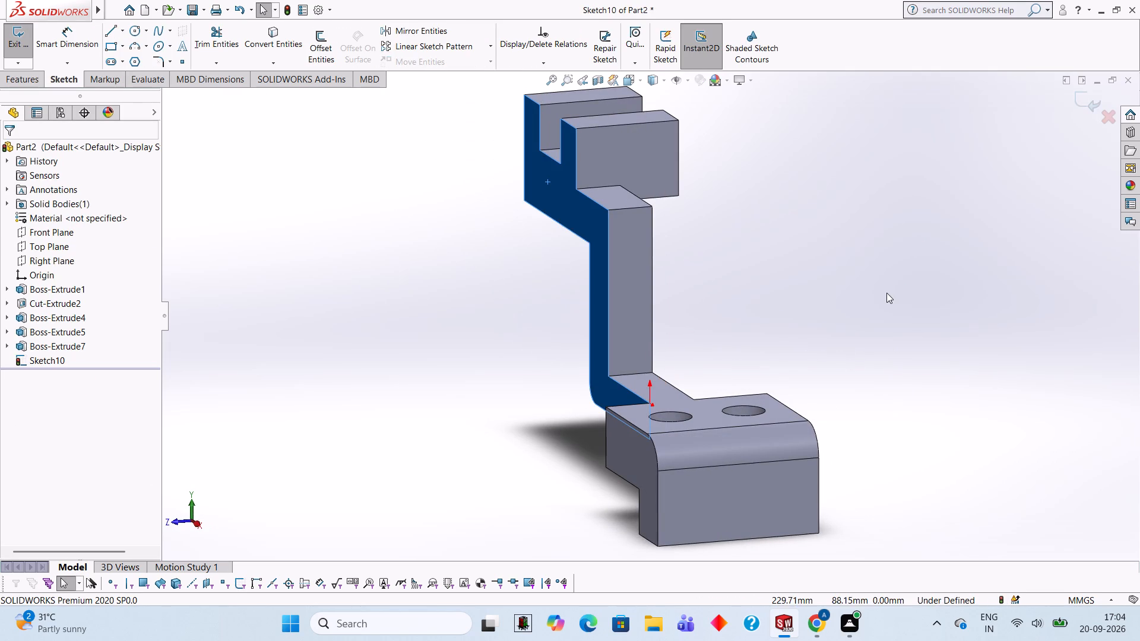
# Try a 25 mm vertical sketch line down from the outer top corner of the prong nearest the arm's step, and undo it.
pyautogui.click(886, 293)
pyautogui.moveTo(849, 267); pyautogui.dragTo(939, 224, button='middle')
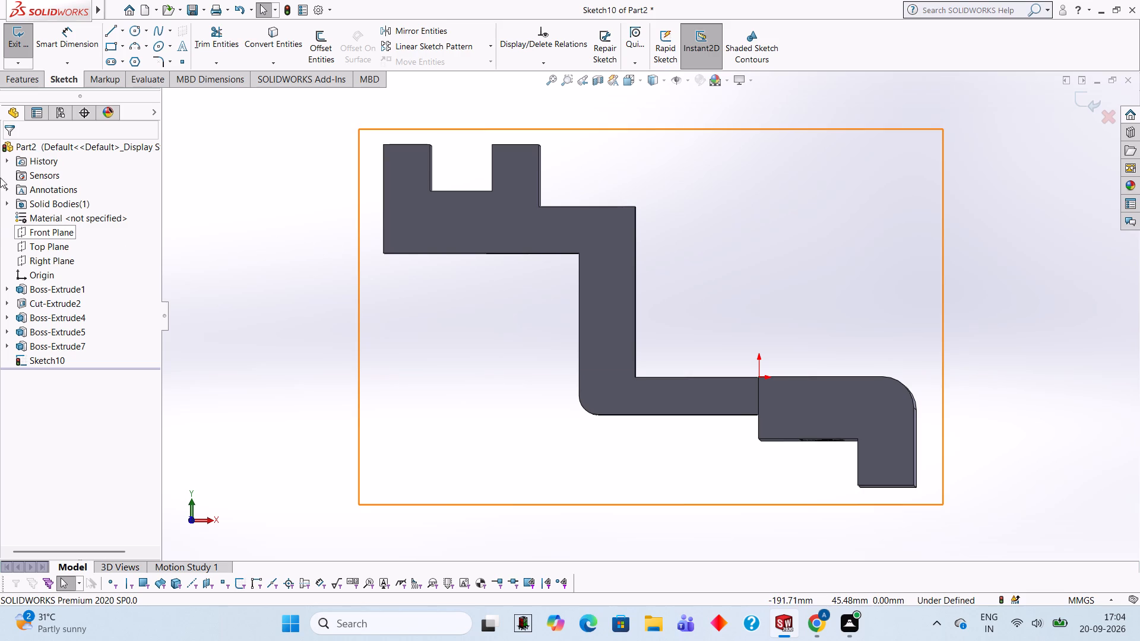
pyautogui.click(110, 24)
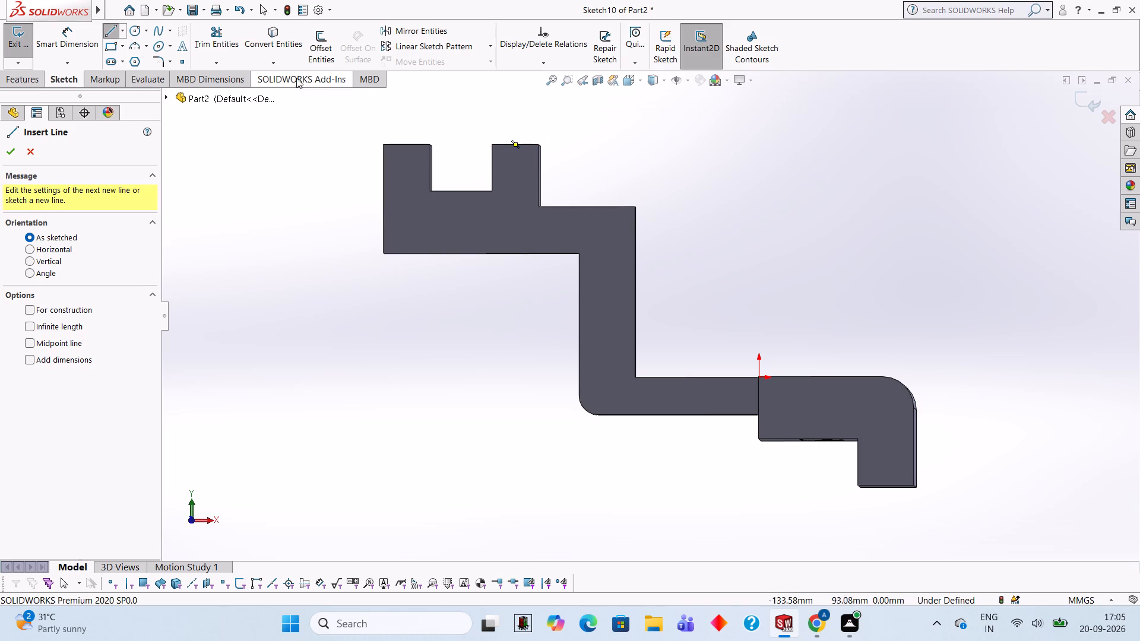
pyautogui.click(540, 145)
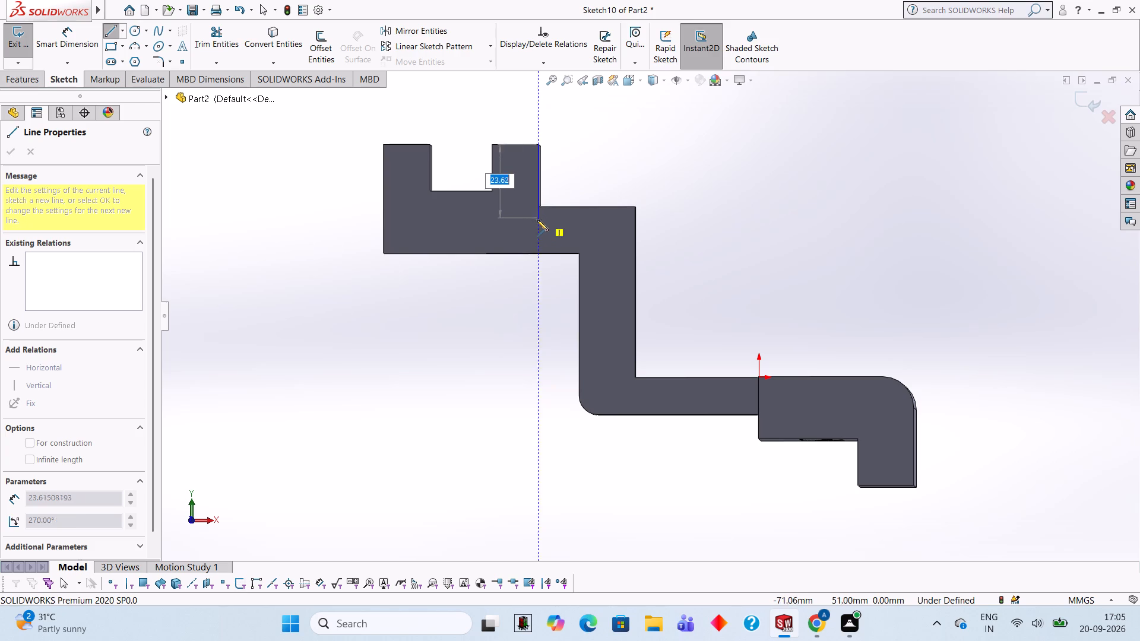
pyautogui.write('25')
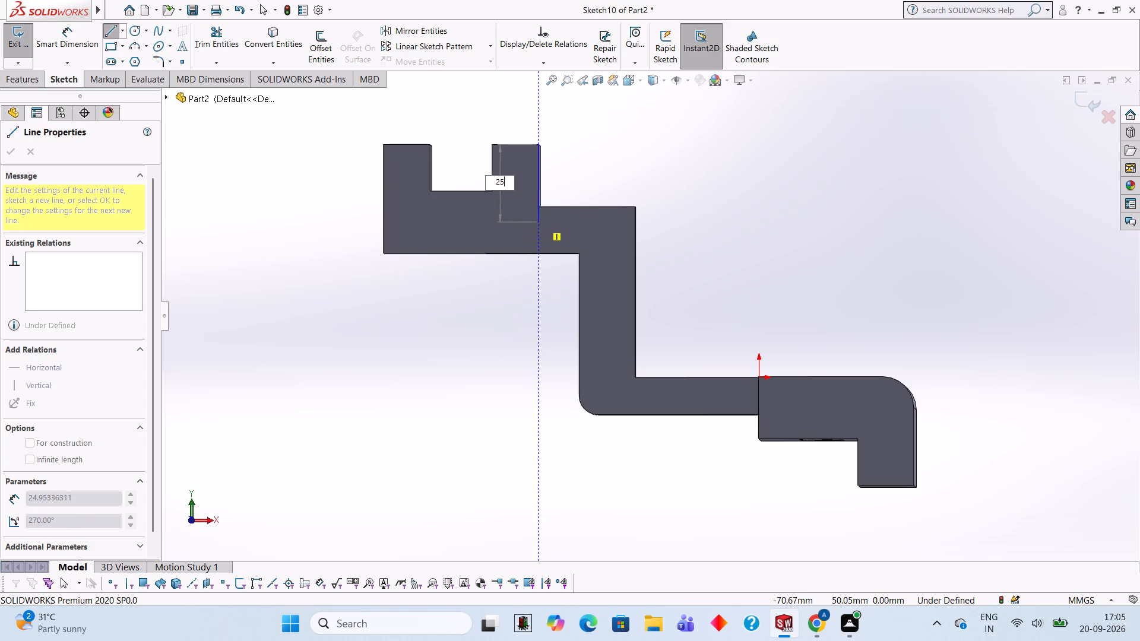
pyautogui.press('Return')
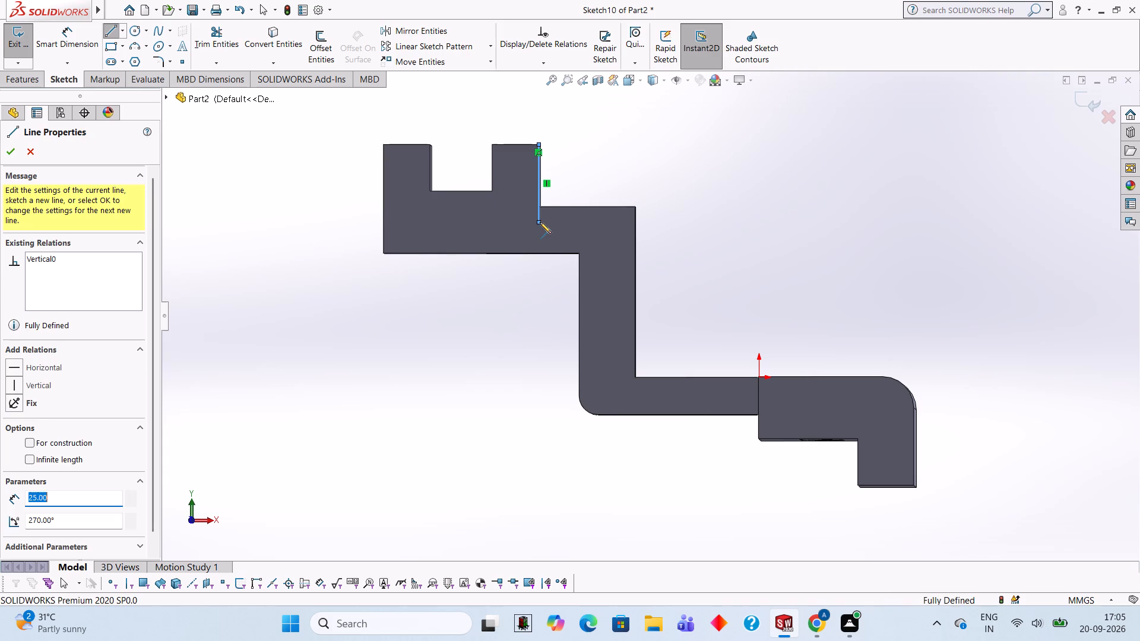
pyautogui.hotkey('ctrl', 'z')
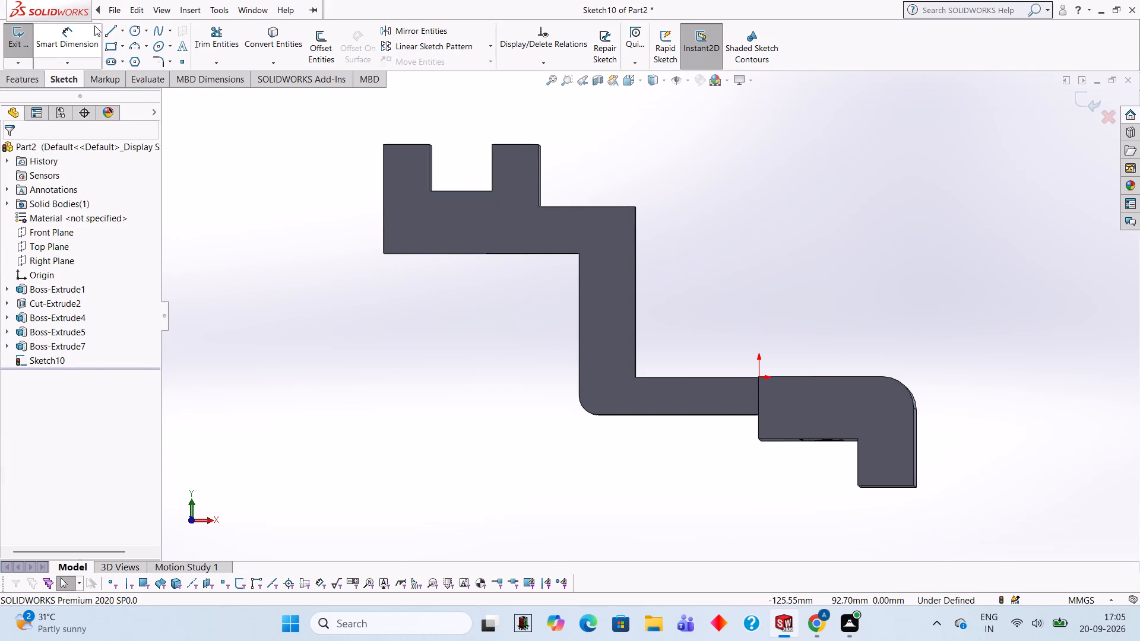
# Sketch a closed U-shaped profile from the free end's top corner, 25 mm tall and 50 mm wide, tracing the existing notch and prong edges.
pyautogui.click(112, 33)
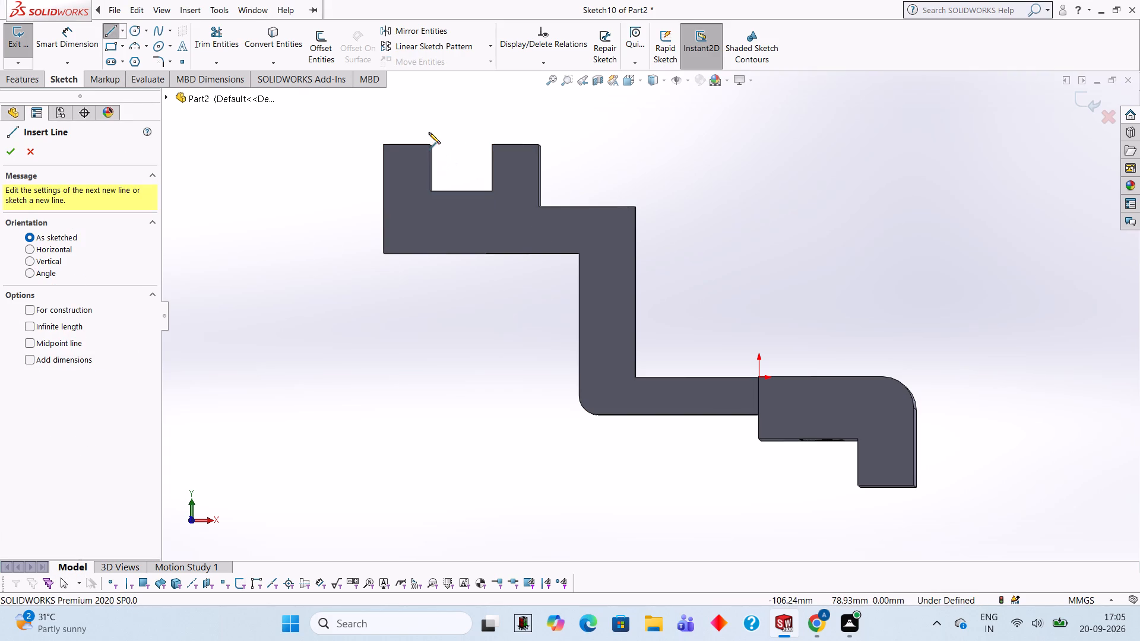
pyautogui.click(382, 145)
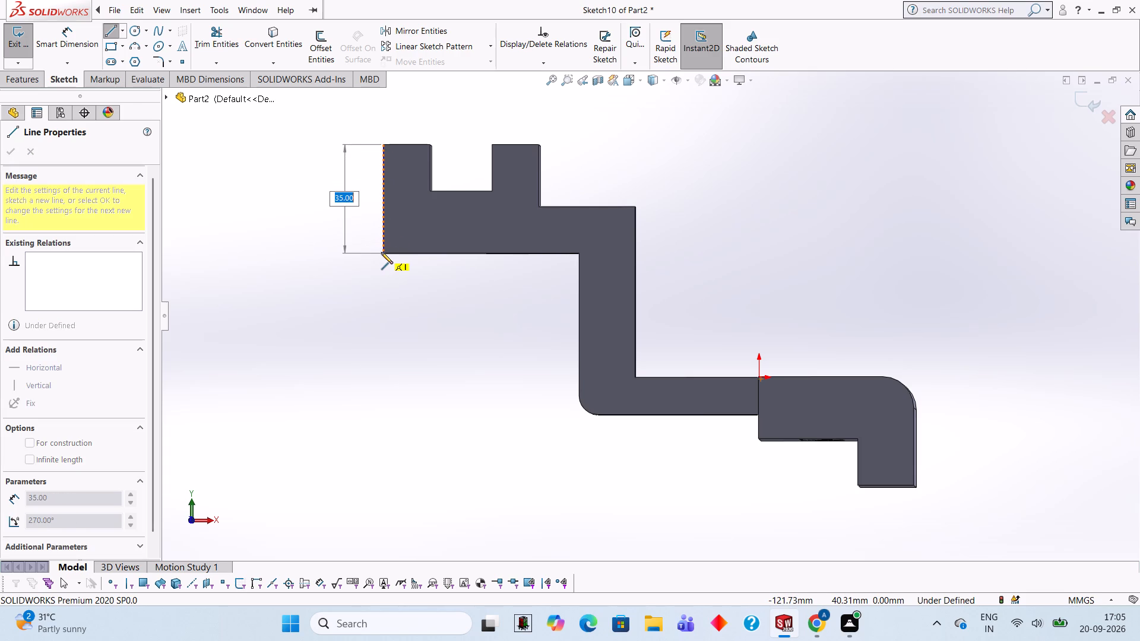
pyautogui.write('25')
pyautogui.press('Return')
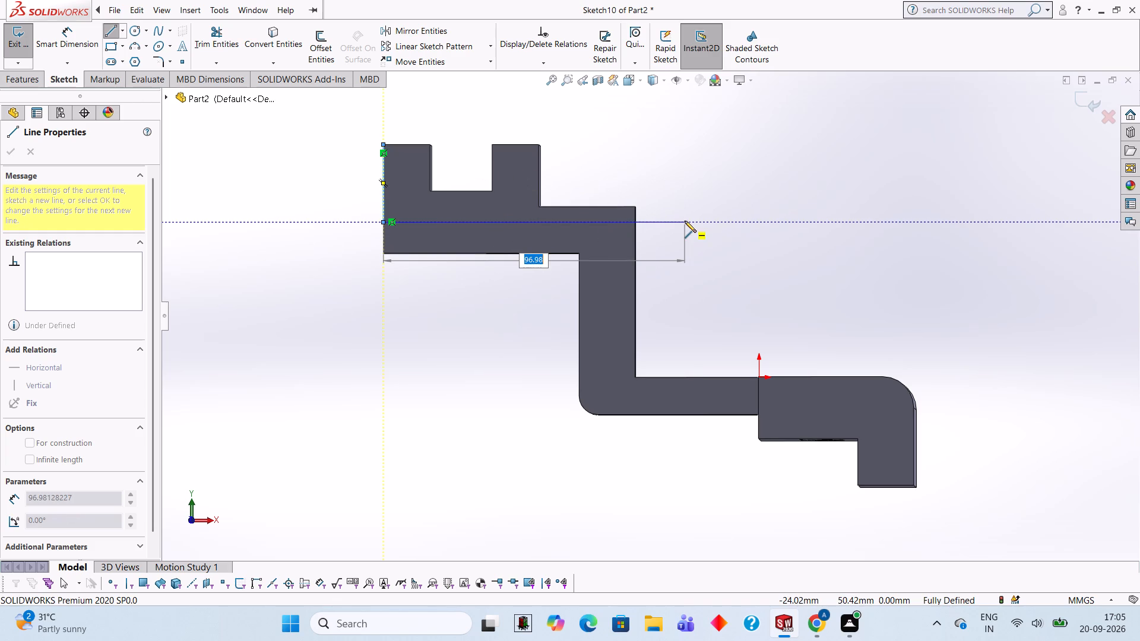
pyautogui.write('50')
pyautogui.press('Return')
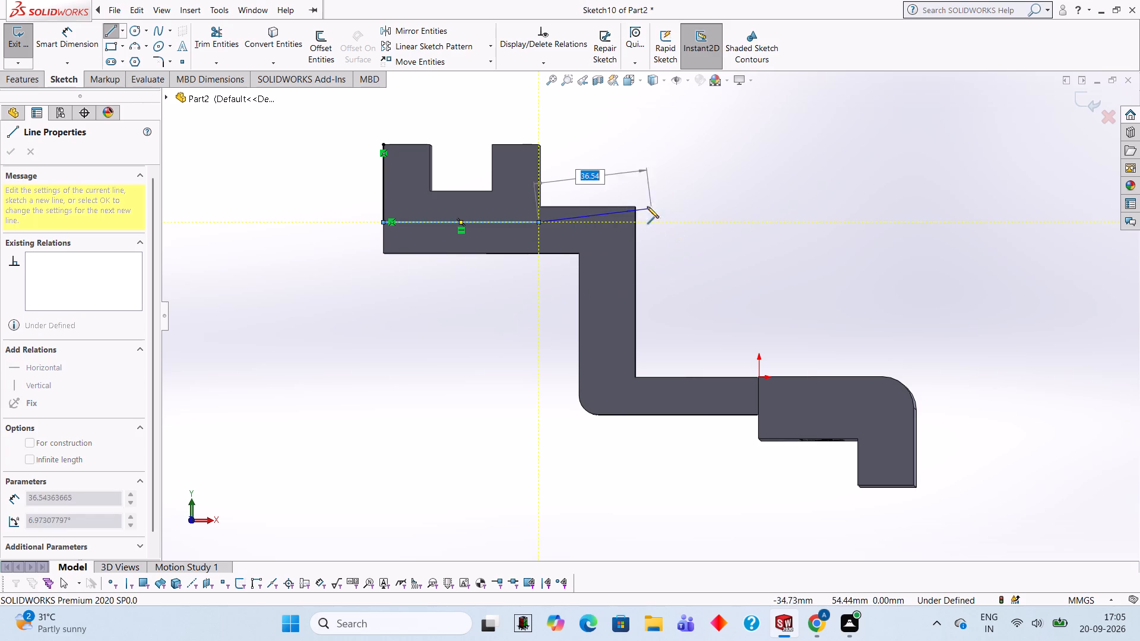
pyautogui.click(540, 145)
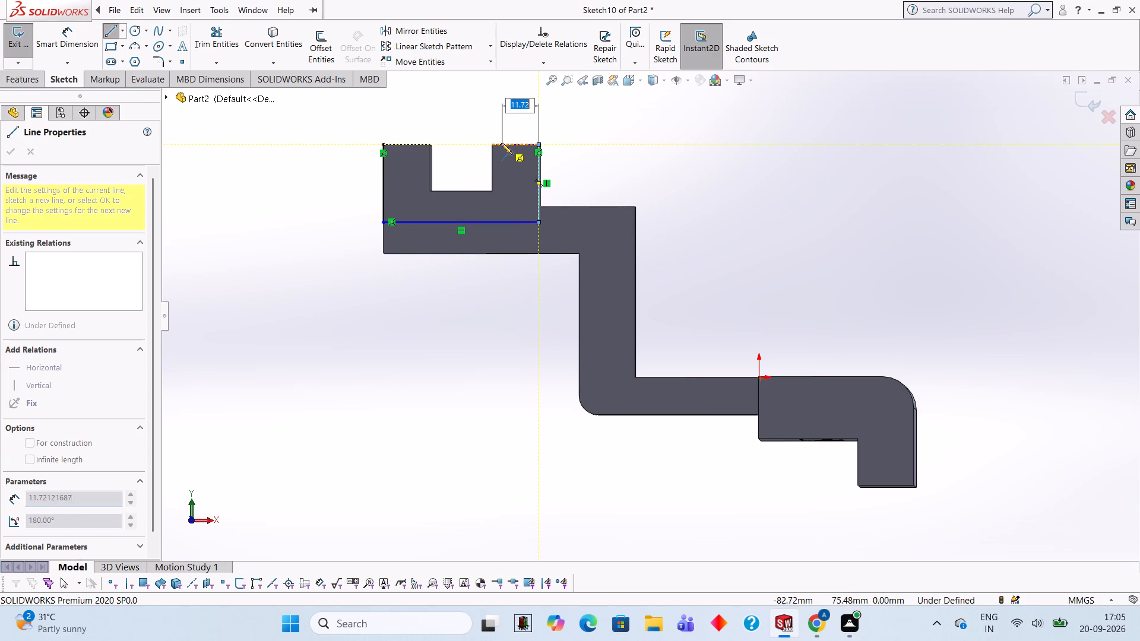
pyautogui.click(493, 144)
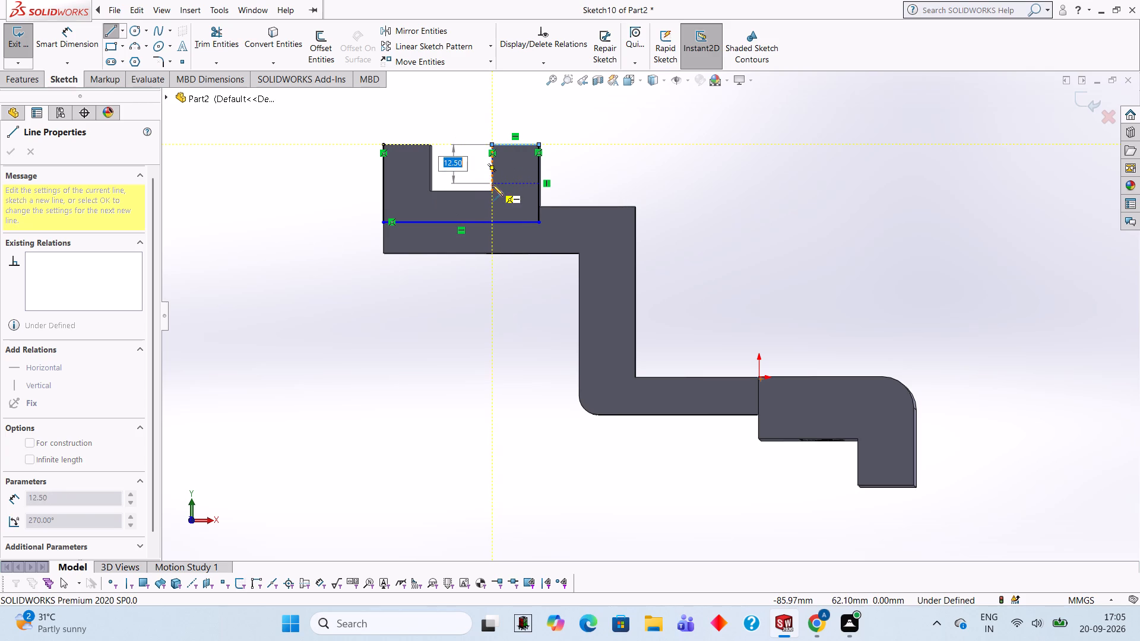
pyautogui.click(491, 190)
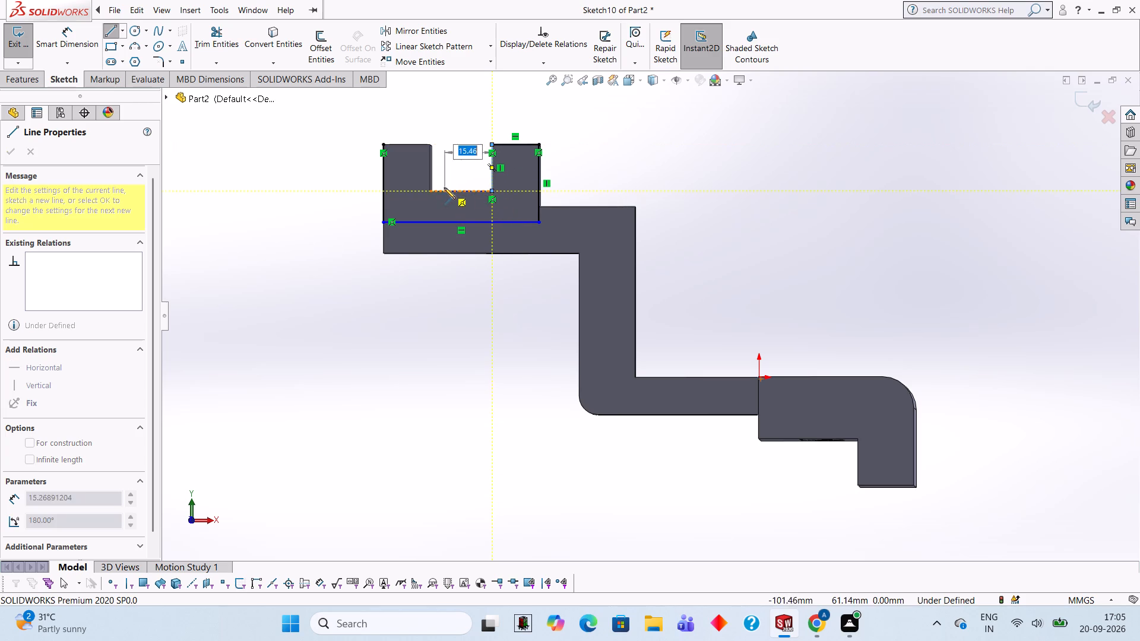
pyautogui.click(432, 190)
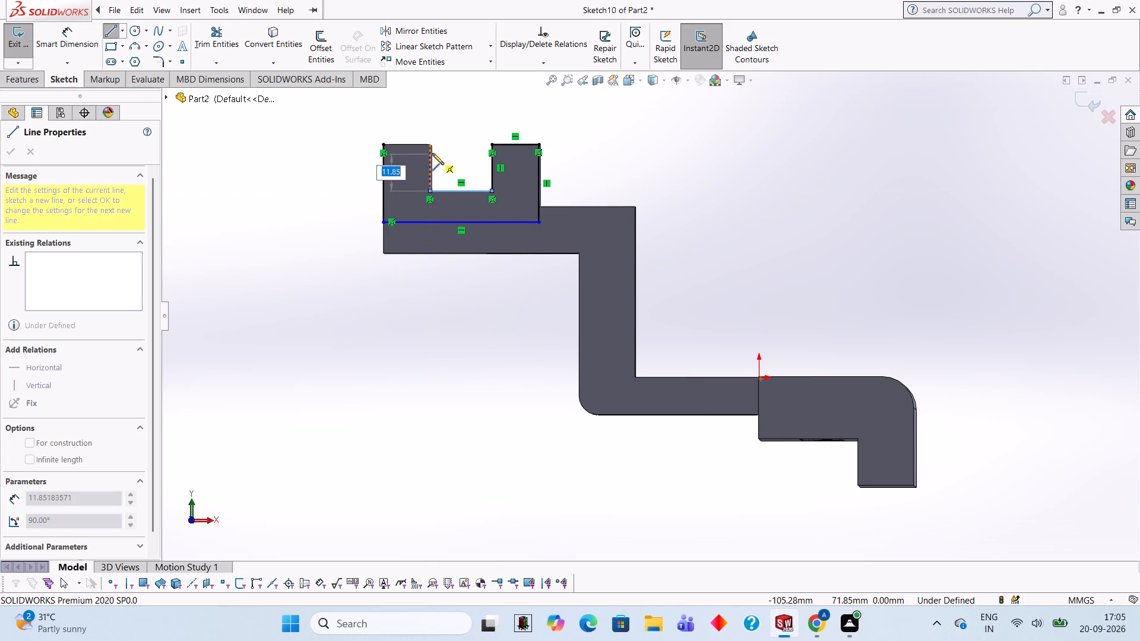
pyautogui.click(430, 146)
pyautogui.click(383, 141)
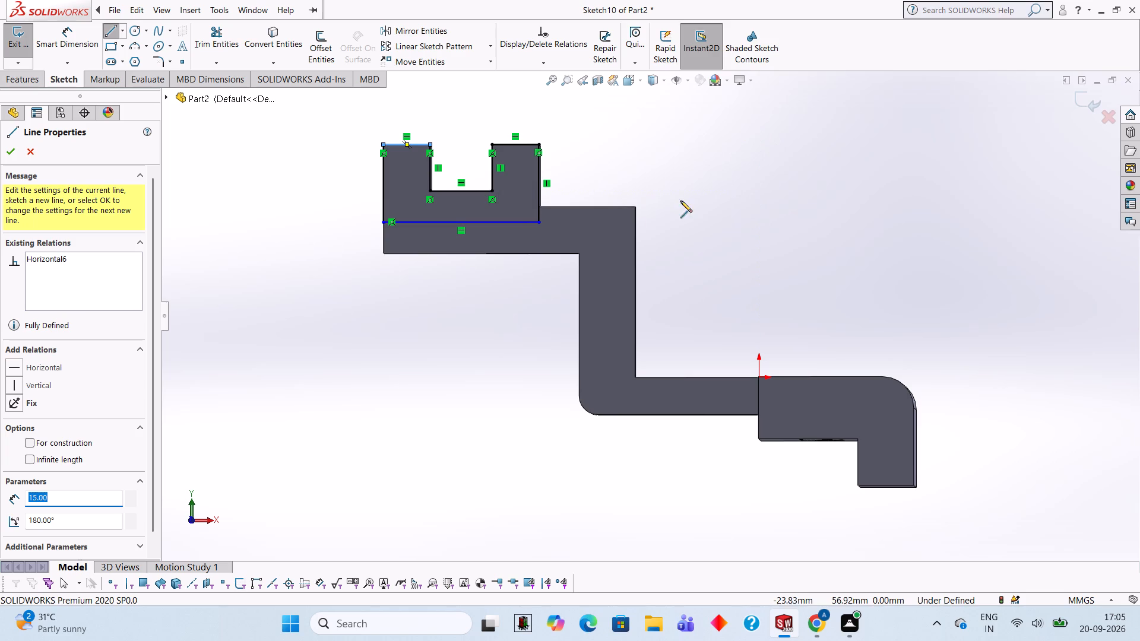
pyautogui.click(717, 174)
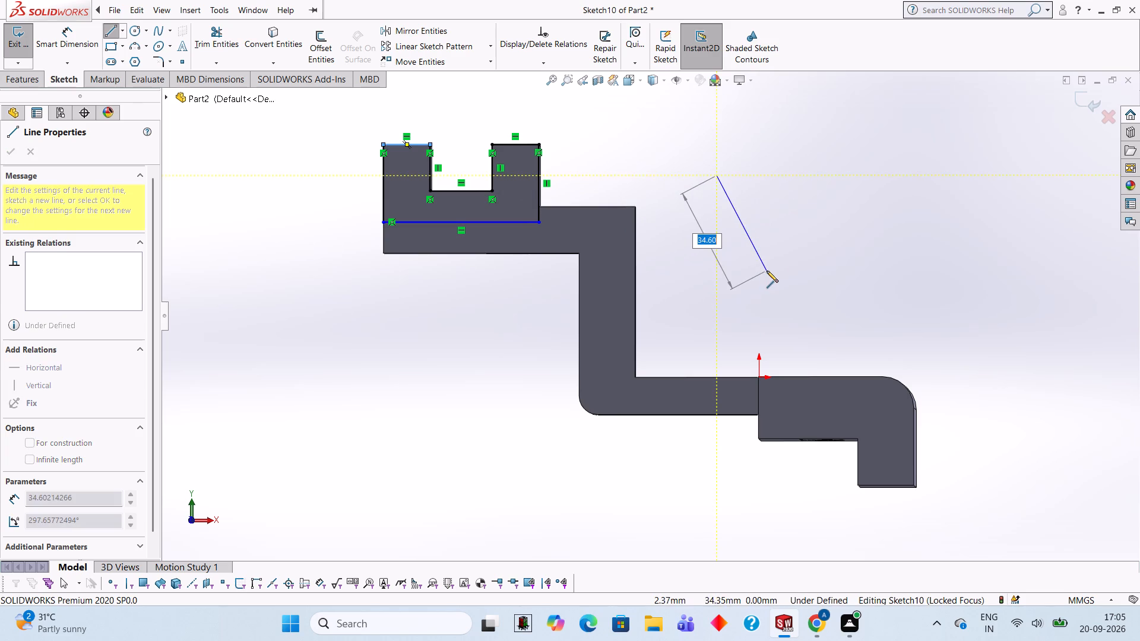
pyautogui.press('Escape')
# Extrude the U-shaped profile as a blind boss 15 mm deep, outward from the arm's side face with merged result.
pyautogui.moveTo(800, 274); pyautogui.dragTo(737, 327, button='middle')
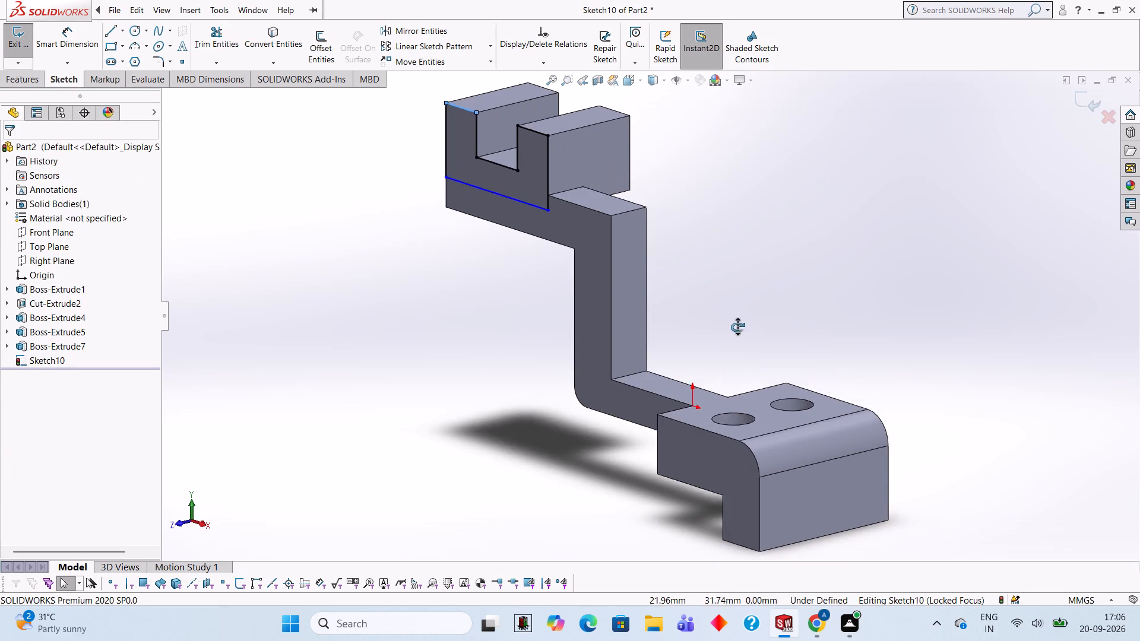
pyautogui.moveTo(737, 327); pyautogui.dragTo(749, 307, button='middle')
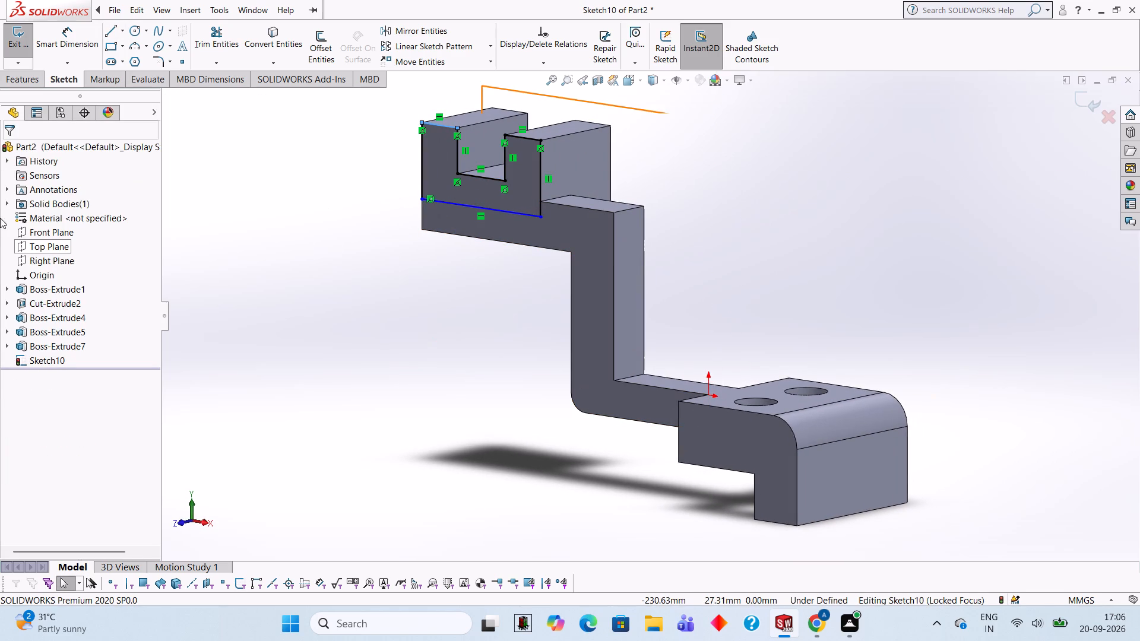
pyautogui.click(38, 75)
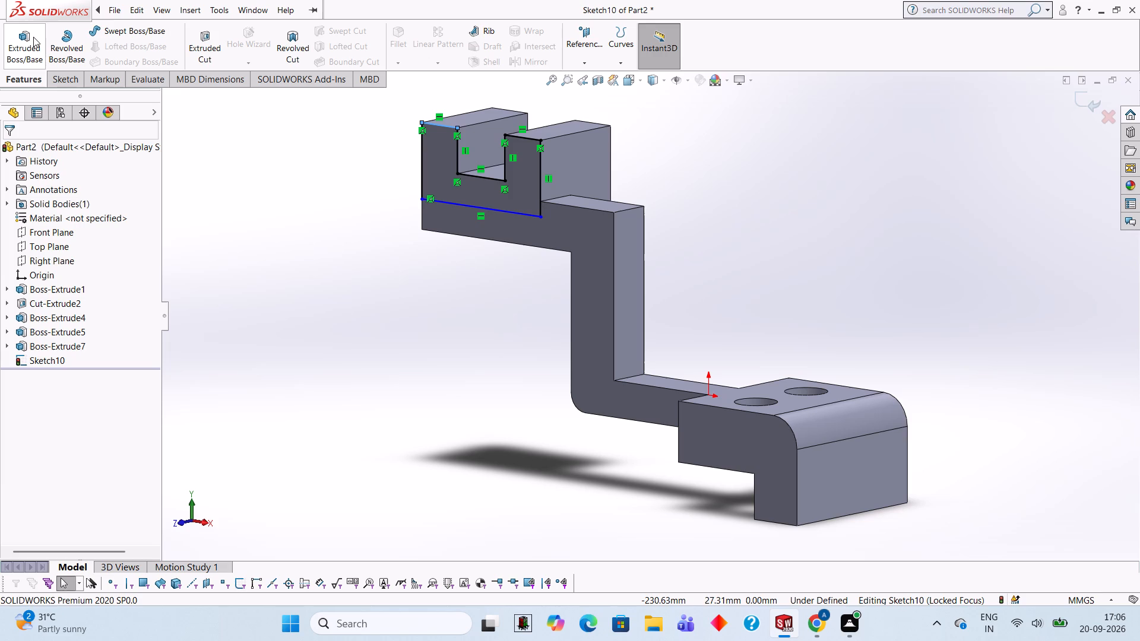
pyautogui.click(33, 37)
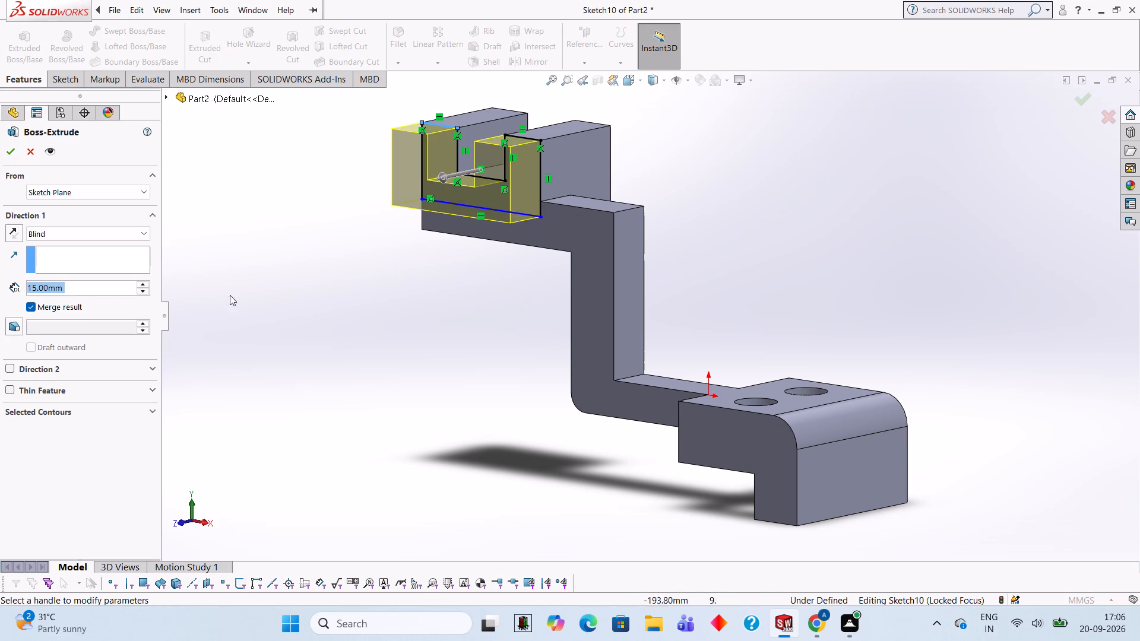
pyautogui.click(5, 153)
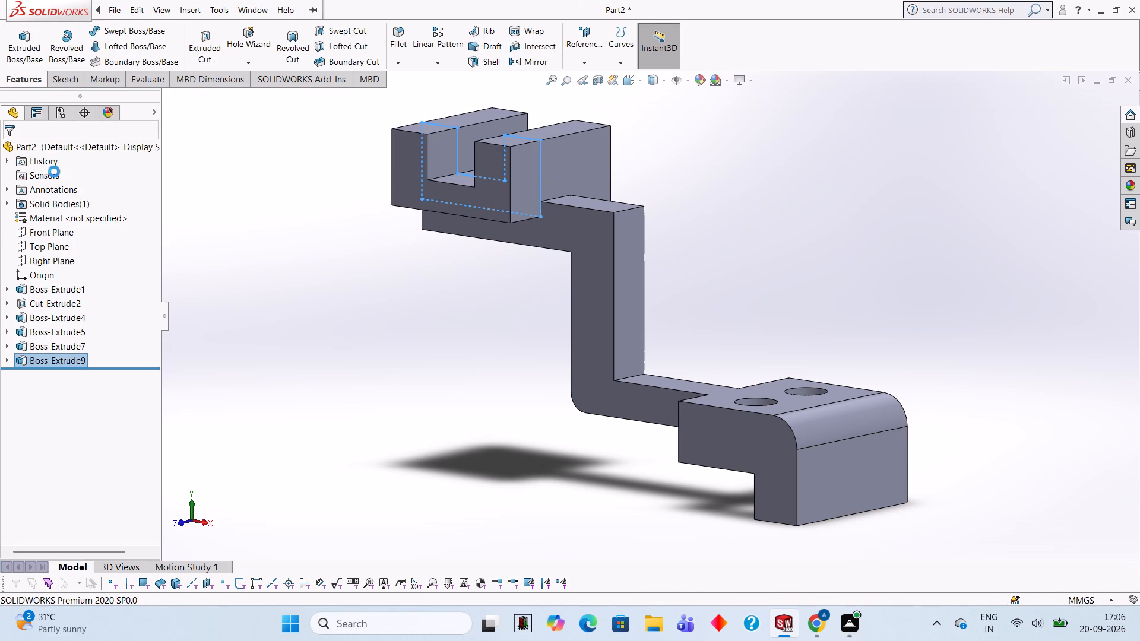
pyautogui.click(811, 168)
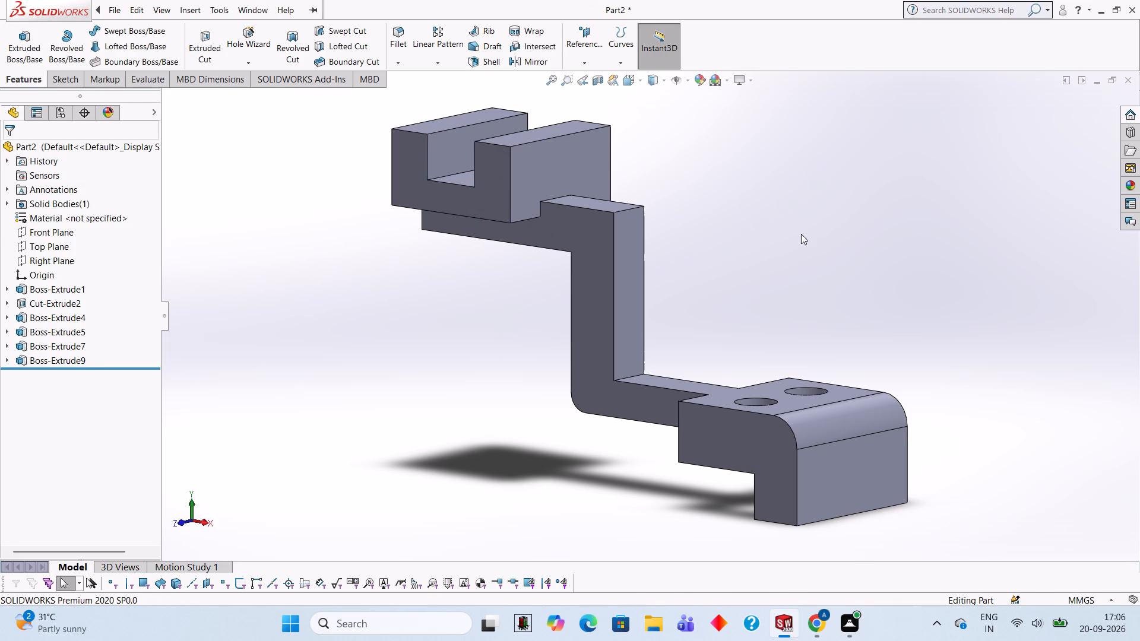
# Examine the part from several angles, including the widened notched end, the stepped arm and the L-shaped body.
pyautogui.moveTo(809, 229); pyautogui.dragTo(848, 239, button='middle')
pyautogui.scroll(2, 841, 233)
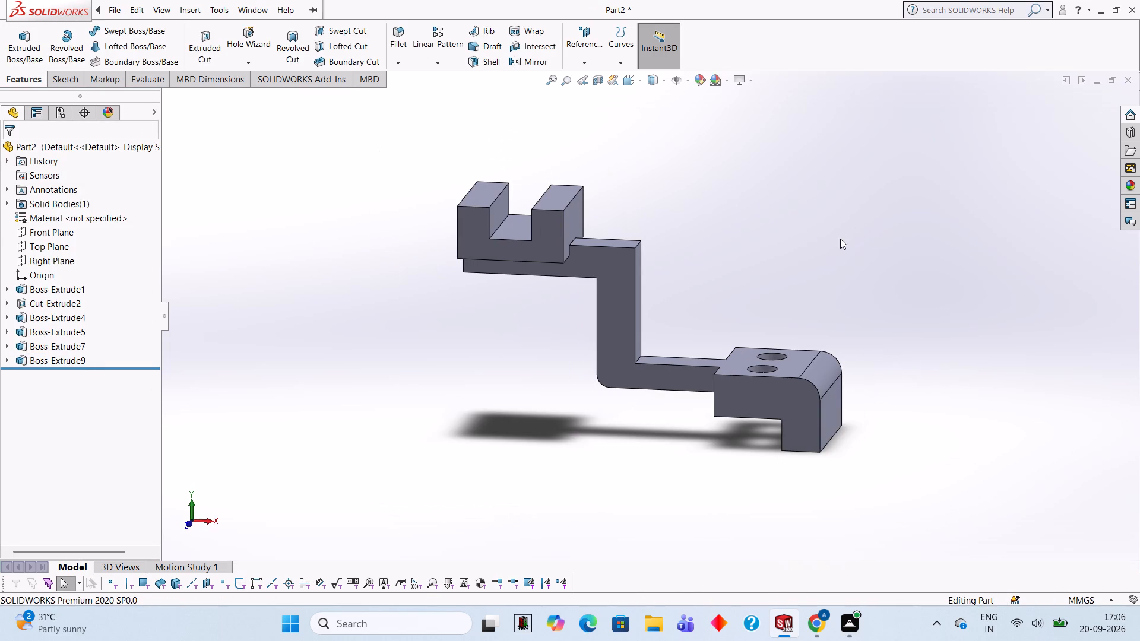
pyautogui.moveTo(840, 239); pyautogui.dragTo(822, 243, button='middle')
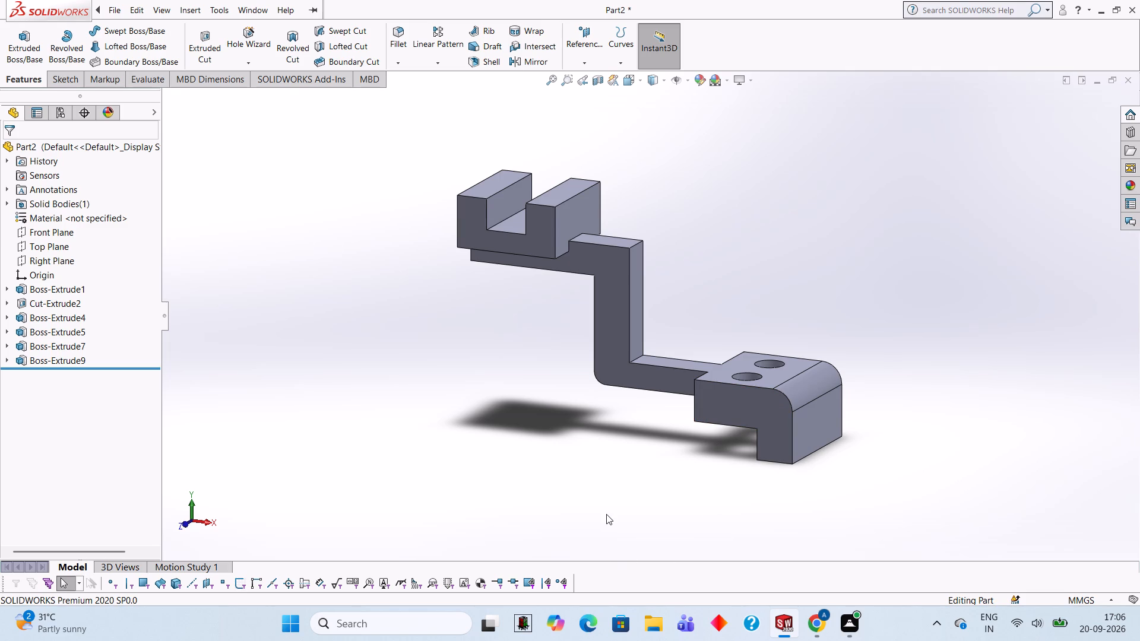
pyautogui.moveTo(537, 431); pyautogui.dragTo(545, 433, button='middle')
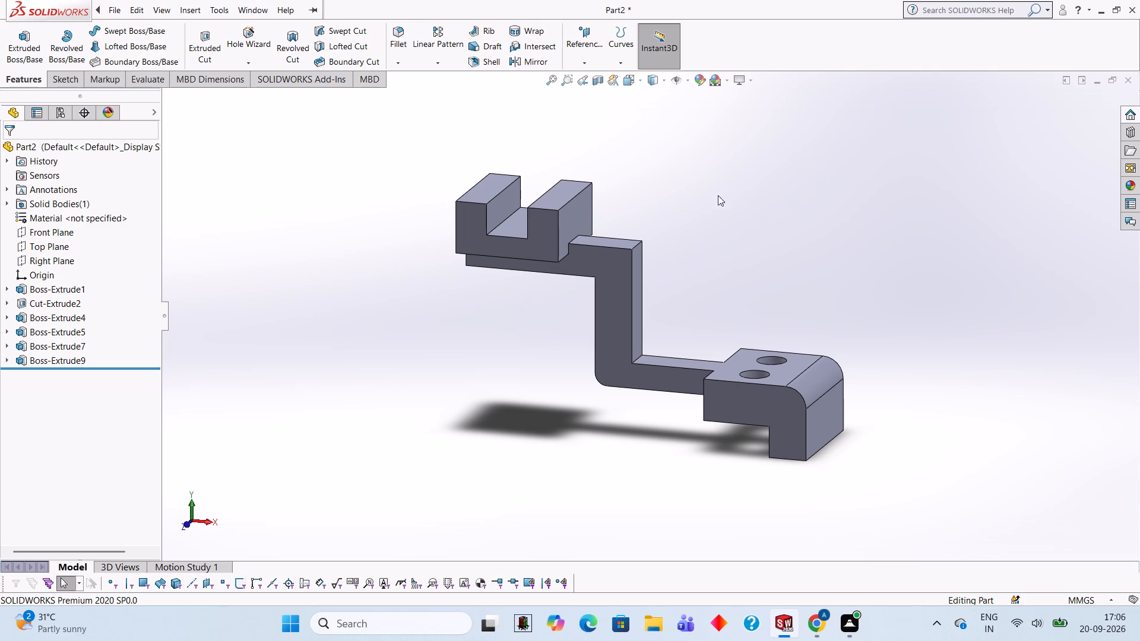
pyautogui.moveTo(617, 204); pyautogui.dragTo(619, 196, button='middle')
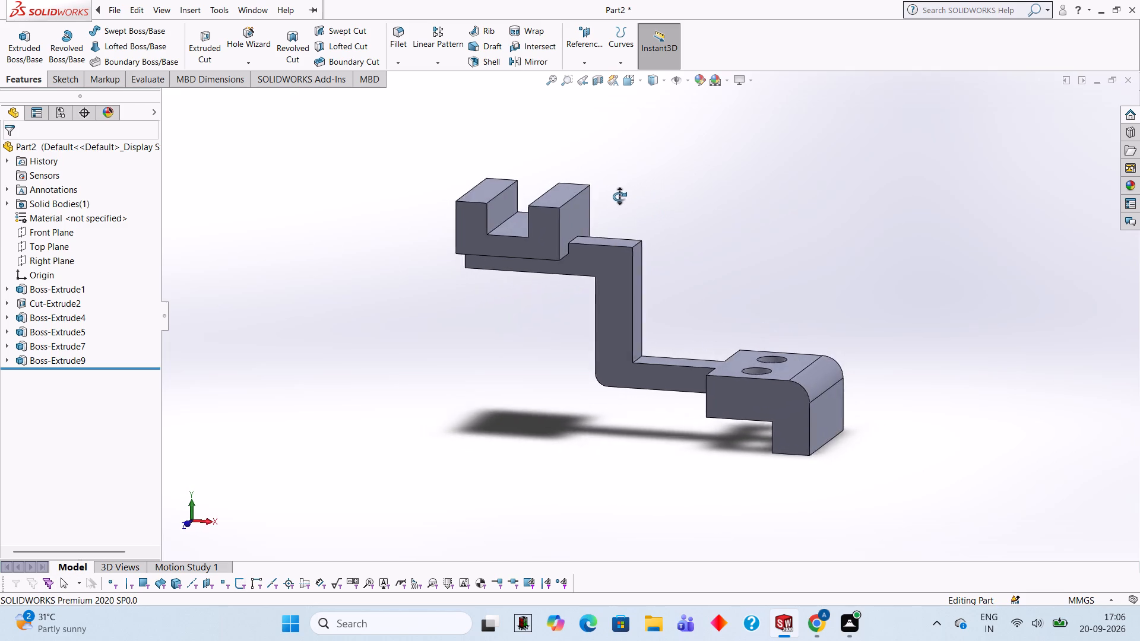
pyautogui.moveTo(619, 196); pyautogui.dragTo(620, 224, button='middle')
pyautogui.middleClick(620, 224)
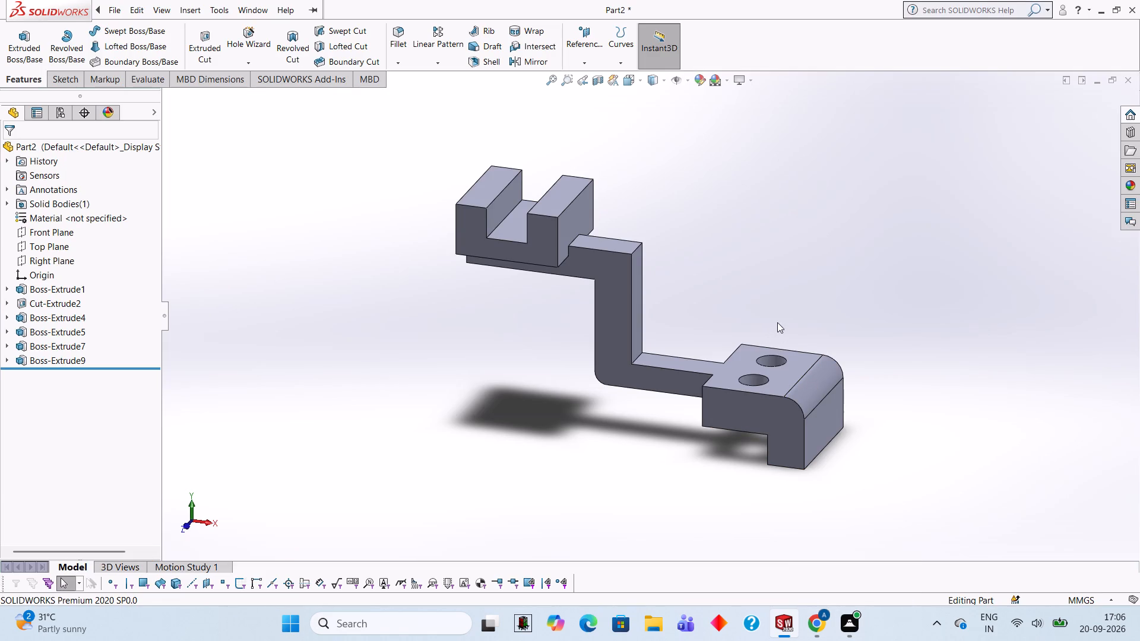
pyautogui.moveTo(873, 220); pyautogui.dragTo(860, 220, button='middle')
pyautogui.scroll(1, 697, 217)
pyautogui.moveTo(698, 224); pyautogui.dragTo(714, 223, button='middle')
pyautogui.moveTo(713, 213); pyautogui.dragTo(705, 213, button='middle')
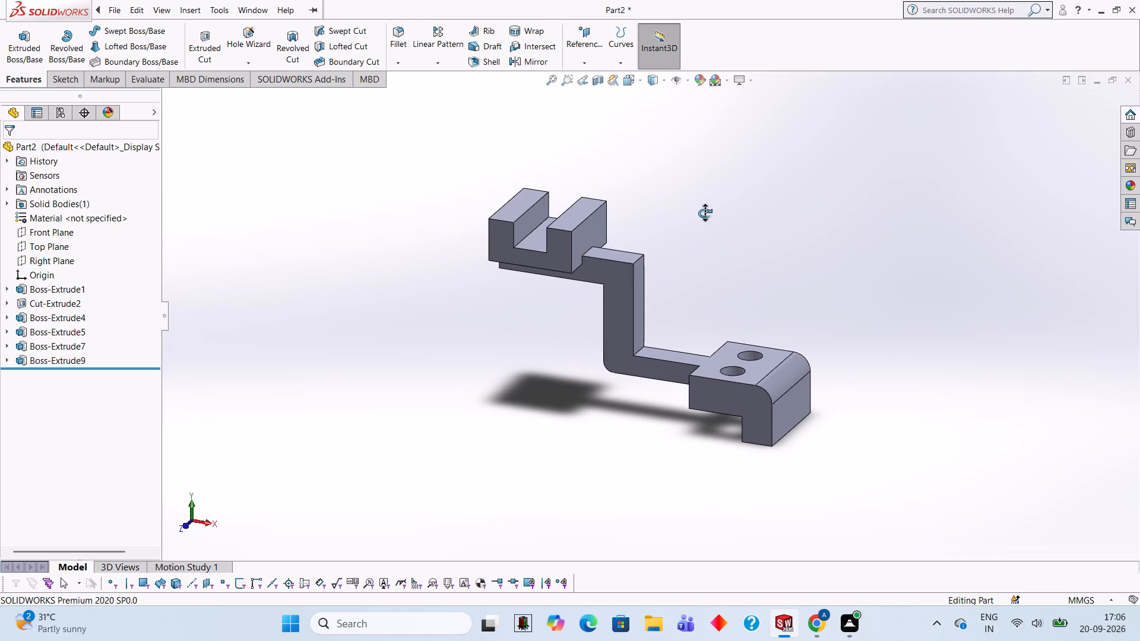
pyautogui.moveTo(705, 213); pyautogui.dragTo(703, 213, button='middle')
pyautogui.scroll(1, 729, 214)
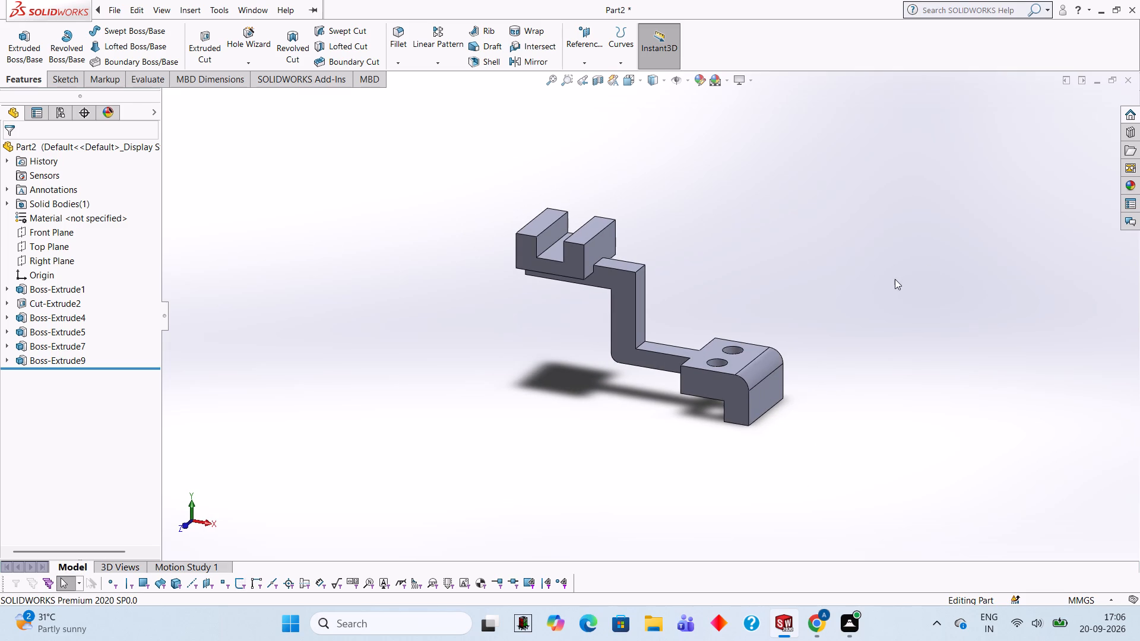
pyautogui.scroll(-1, 772, 307)
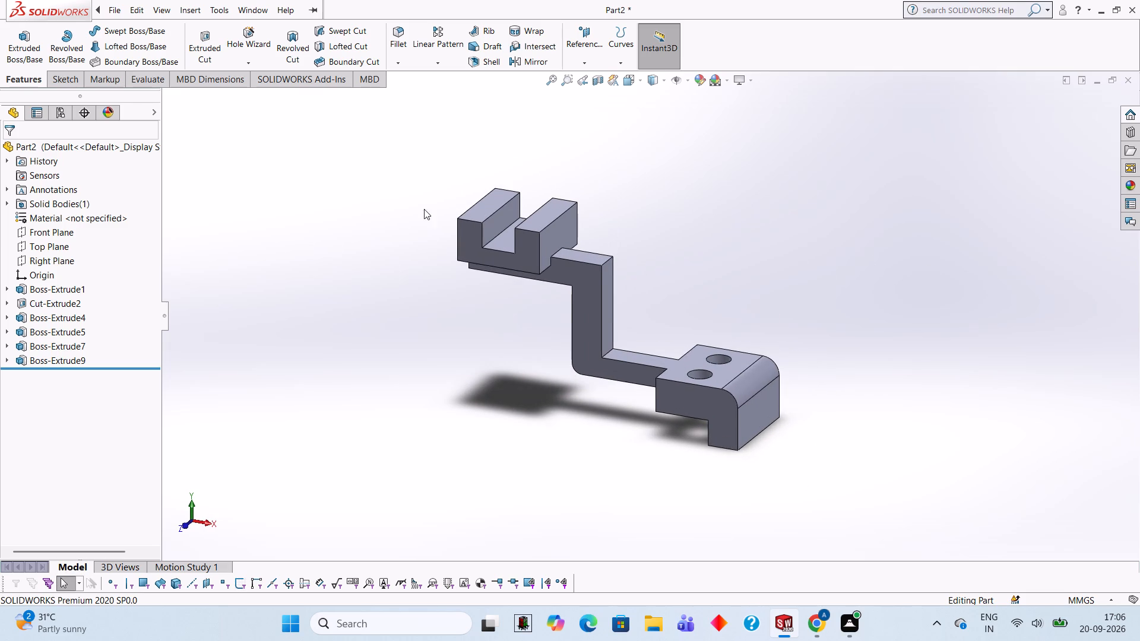
pyautogui.scroll(-1, 362, 209)
pyautogui.scroll(-1, 908, 490)
pyautogui.scroll(1, 910, 491)
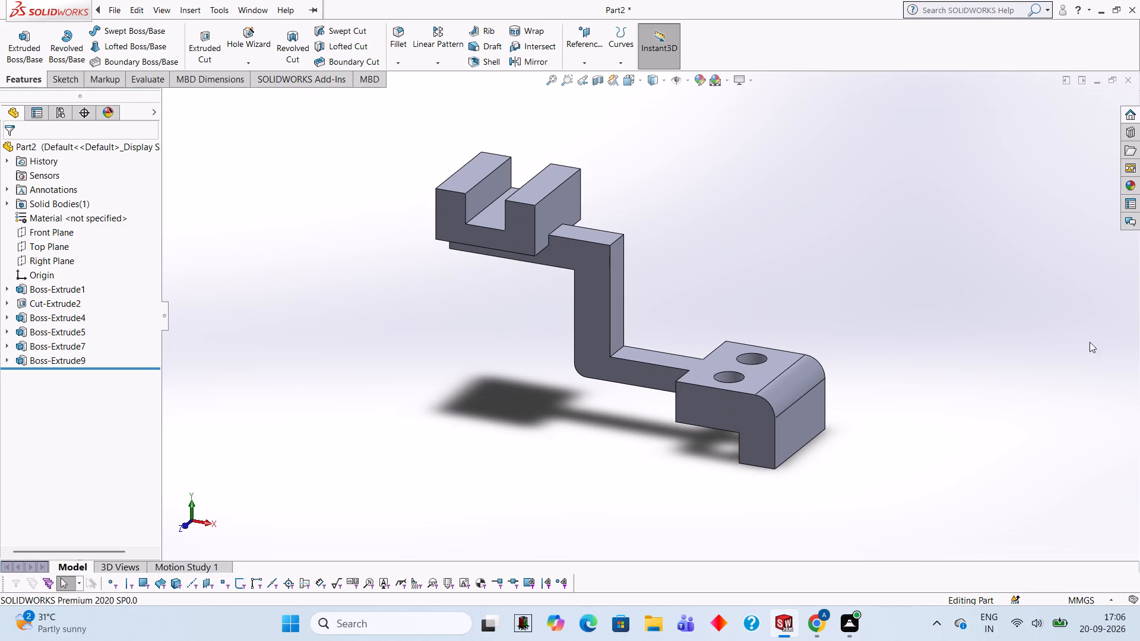
# Browse the appearance library and apply the Blue LED light appearance to the entire solid body.
pyautogui.click(1130, 192)
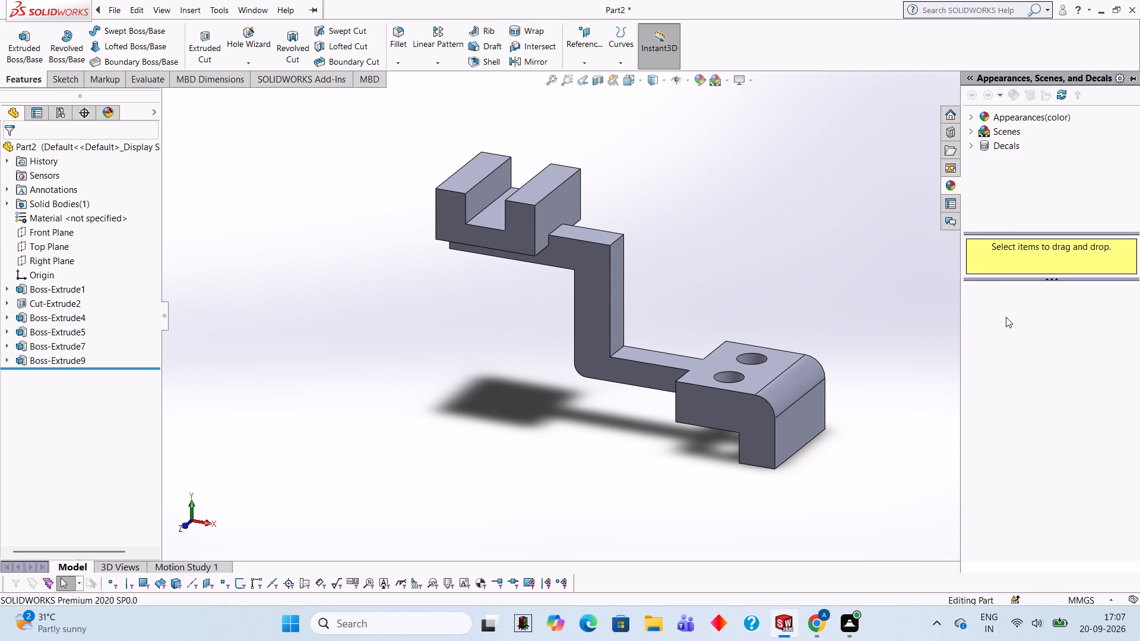
pyautogui.click(977, 114)
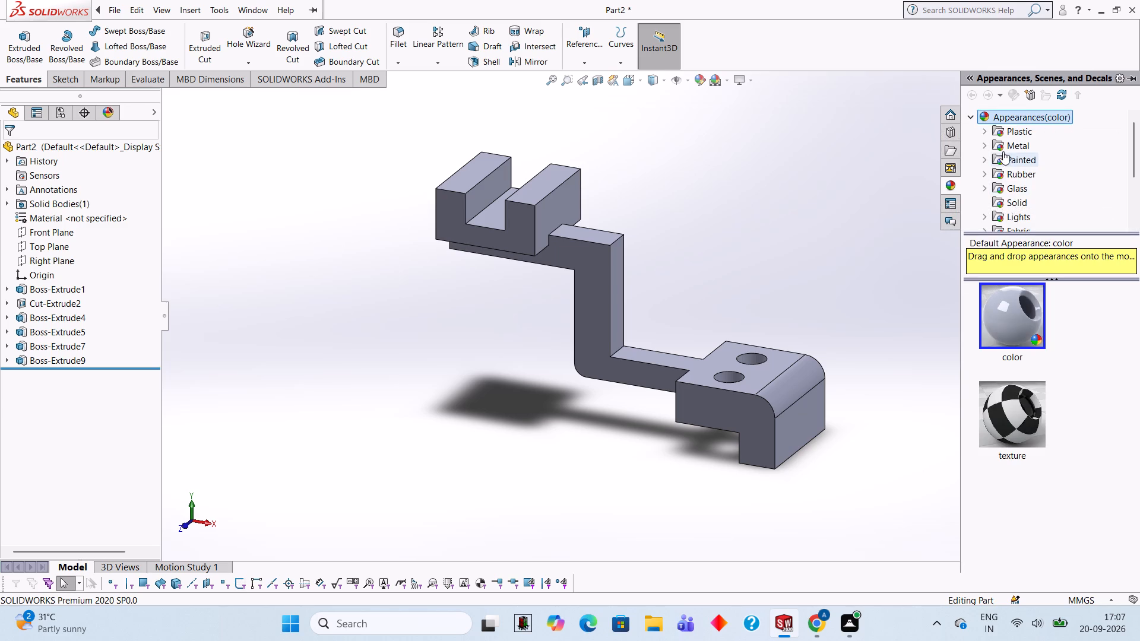
pyautogui.click(1003, 149)
pyautogui.click(1008, 163)
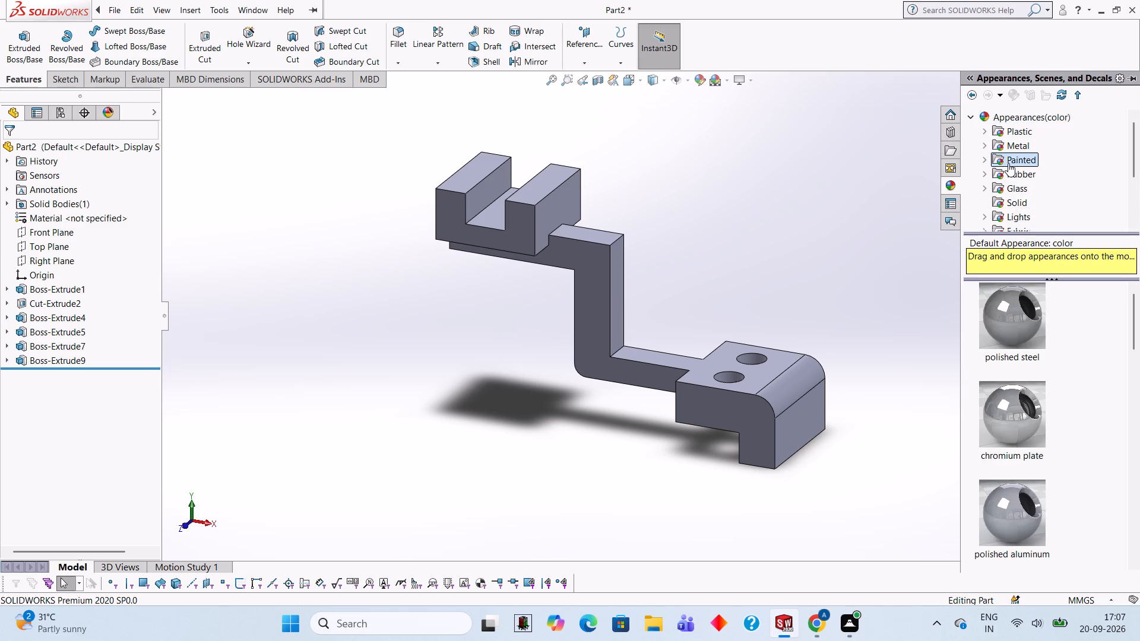
pyautogui.click(1021, 171)
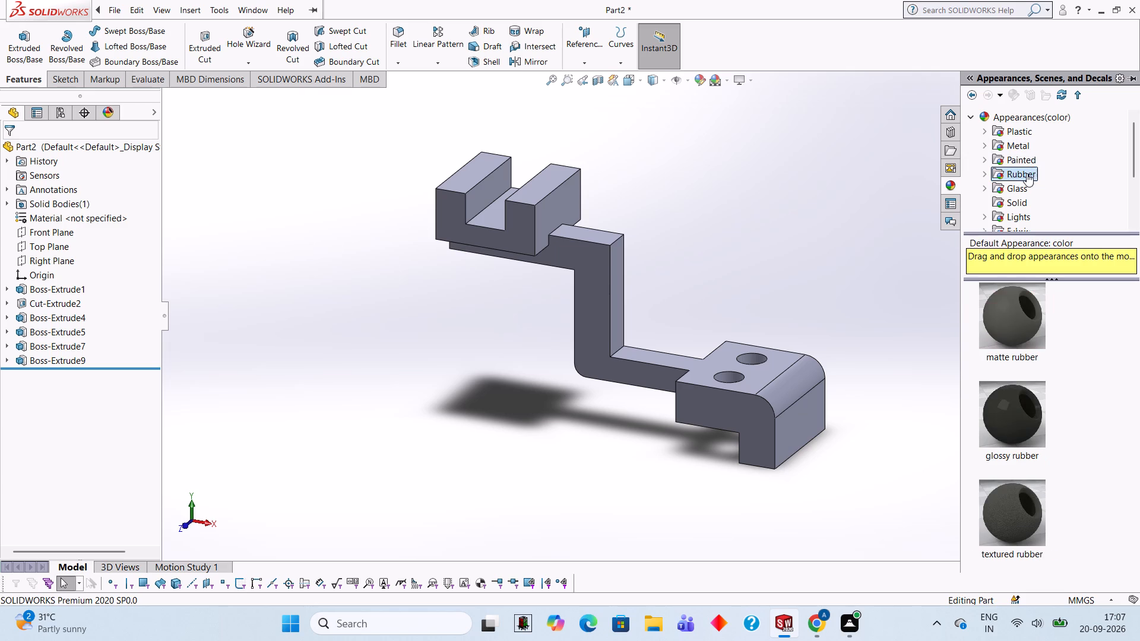
pyautogui.click(1018, 185)
pyautogui.click(1016, 205)
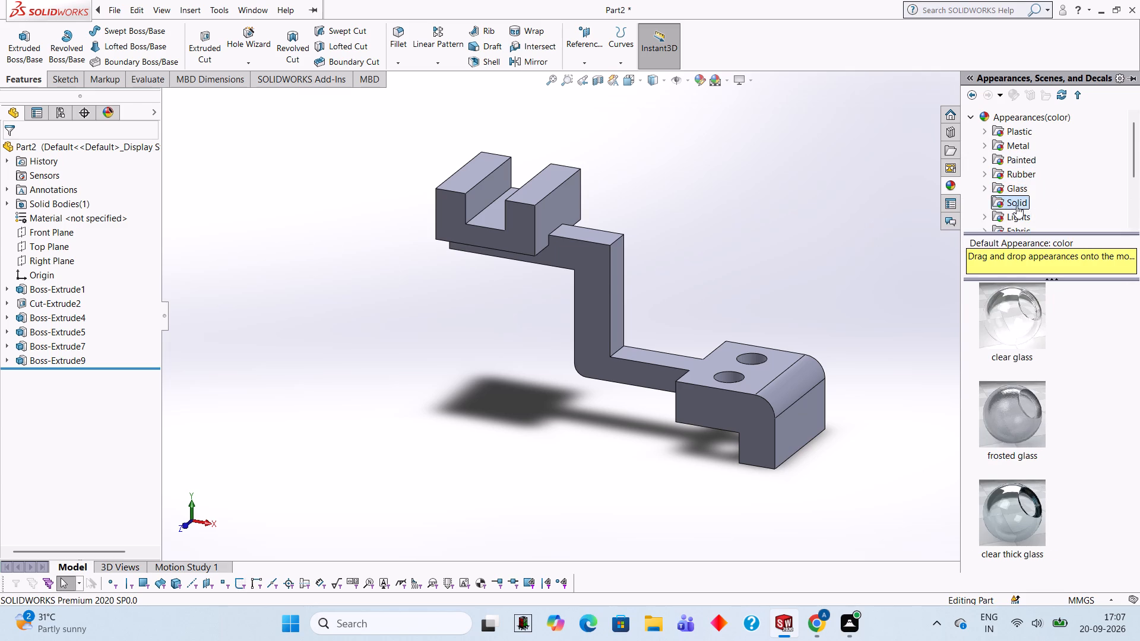
pyautogui.scroll(-2, 1016, 205)
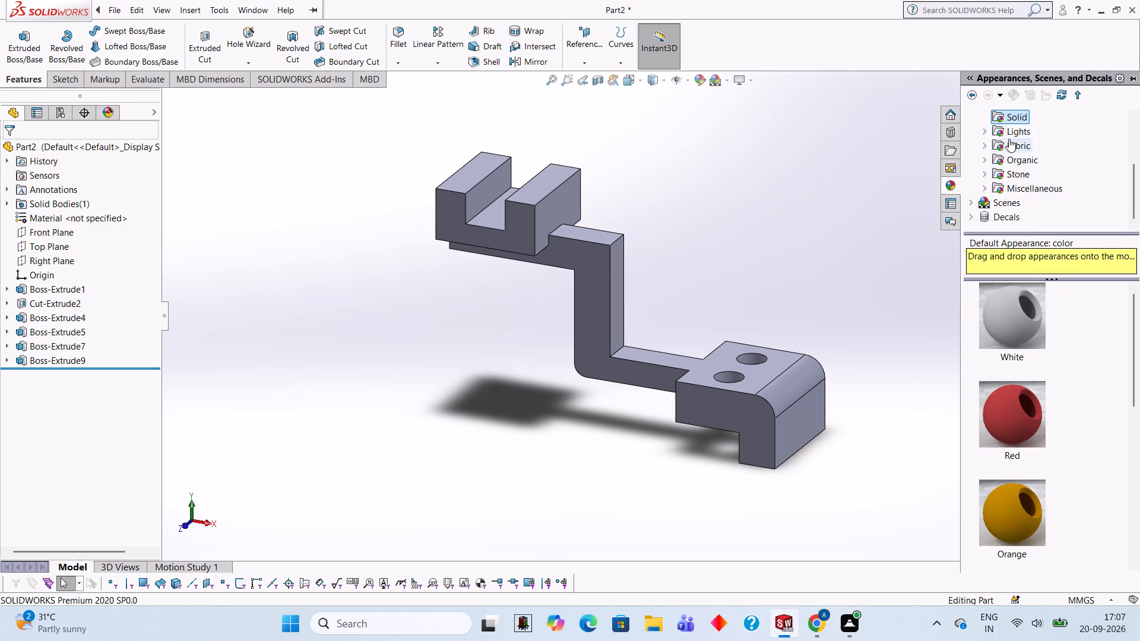
pyautogui.click(1009, 134)
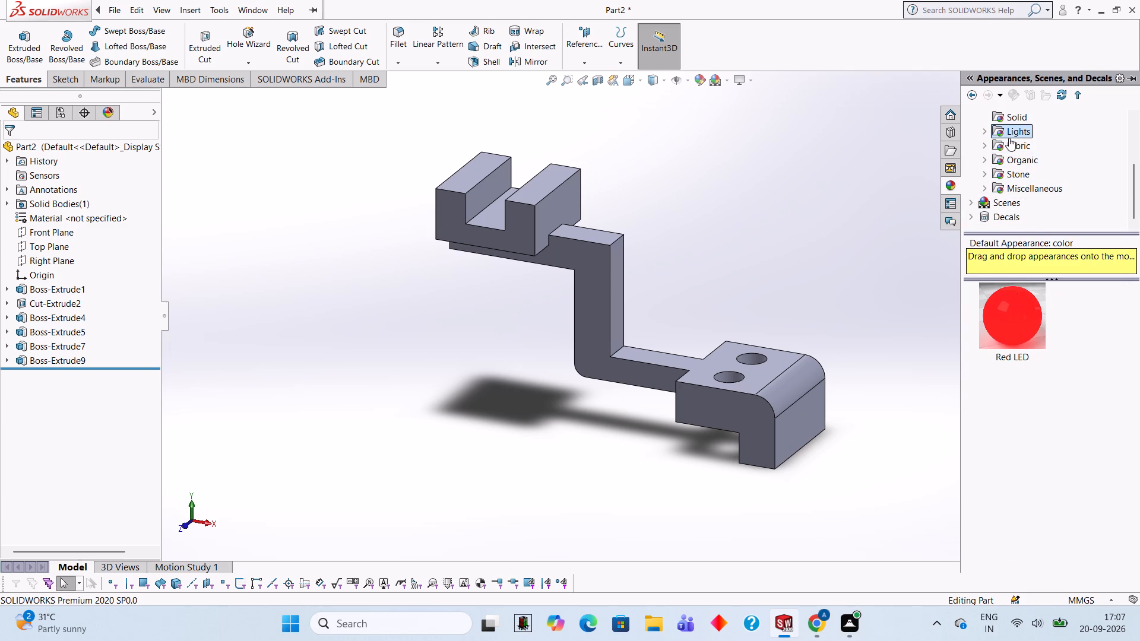
pyautogui.click(987, 128)
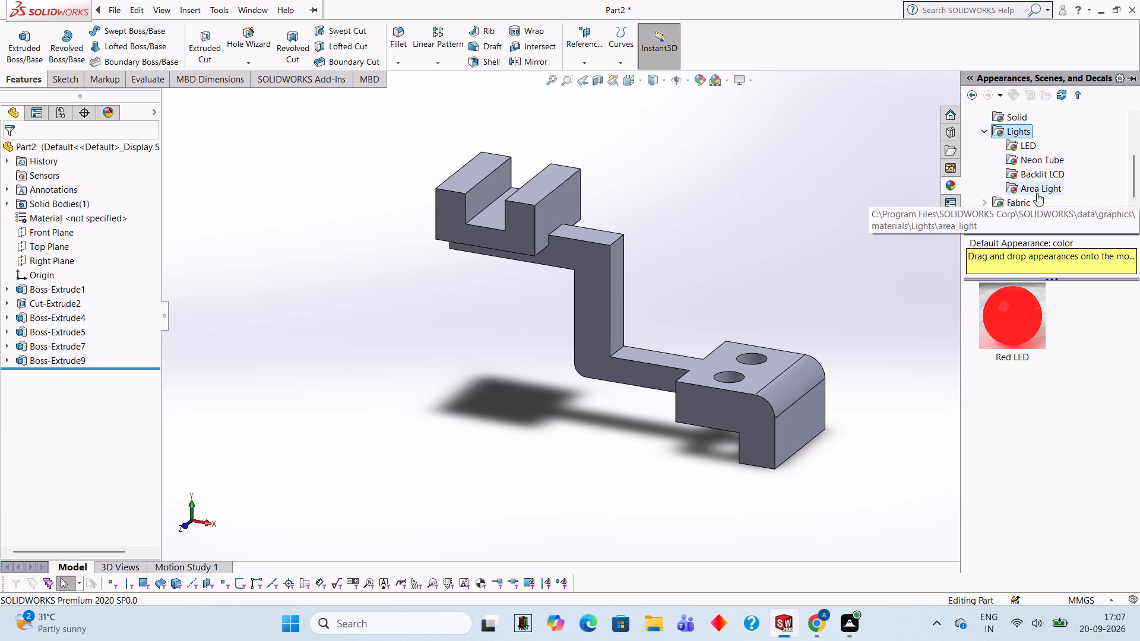
pyautogui.click(1035, 150)
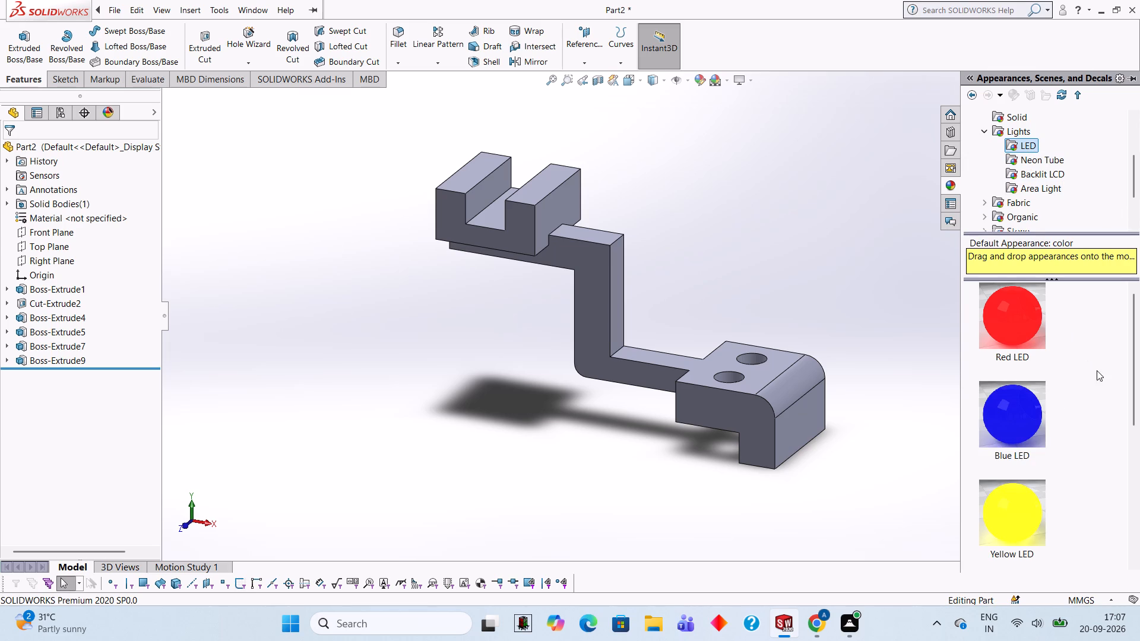
pyautogui.moveTo(1010, 419); pyautogui.dragTo(714, 369)
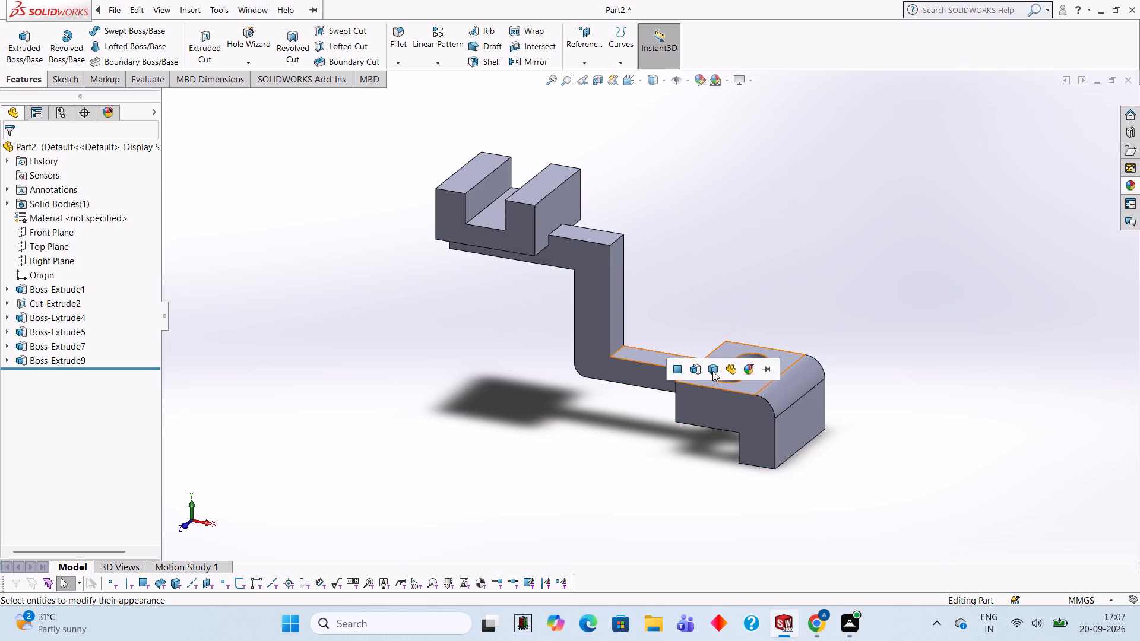
pyautogui.click(712, 370)
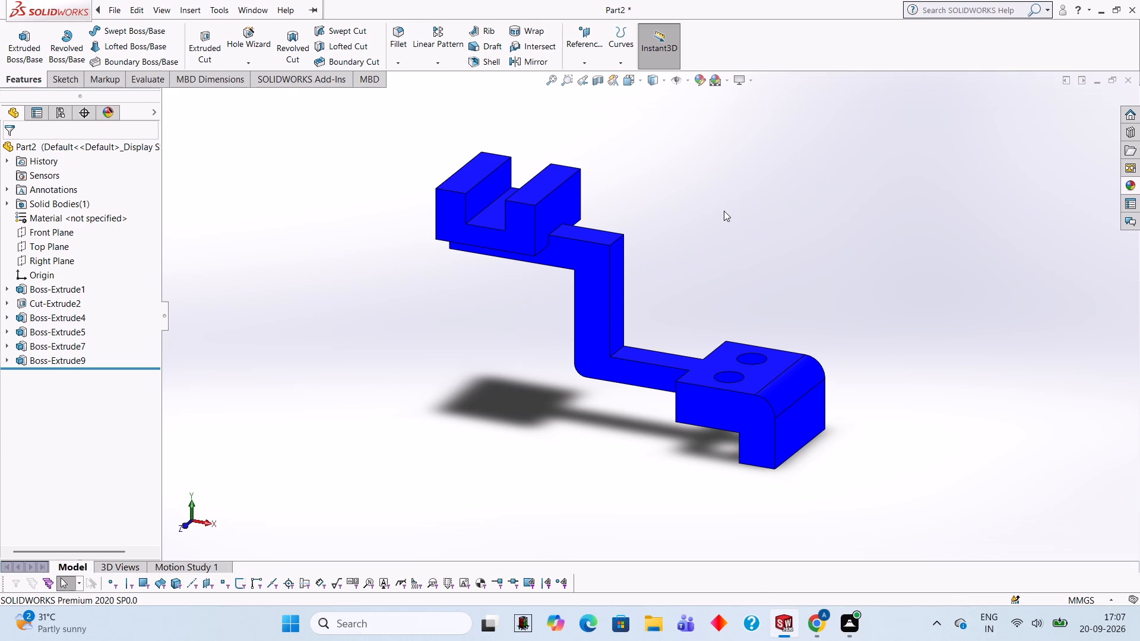
# Apply the Yellow LED appearance to the cut feature that forms the two holes in the L-shaped body.
pyautogui.moveTo(725, 211); pyautogui.dragTo(714, 330, button='middle')
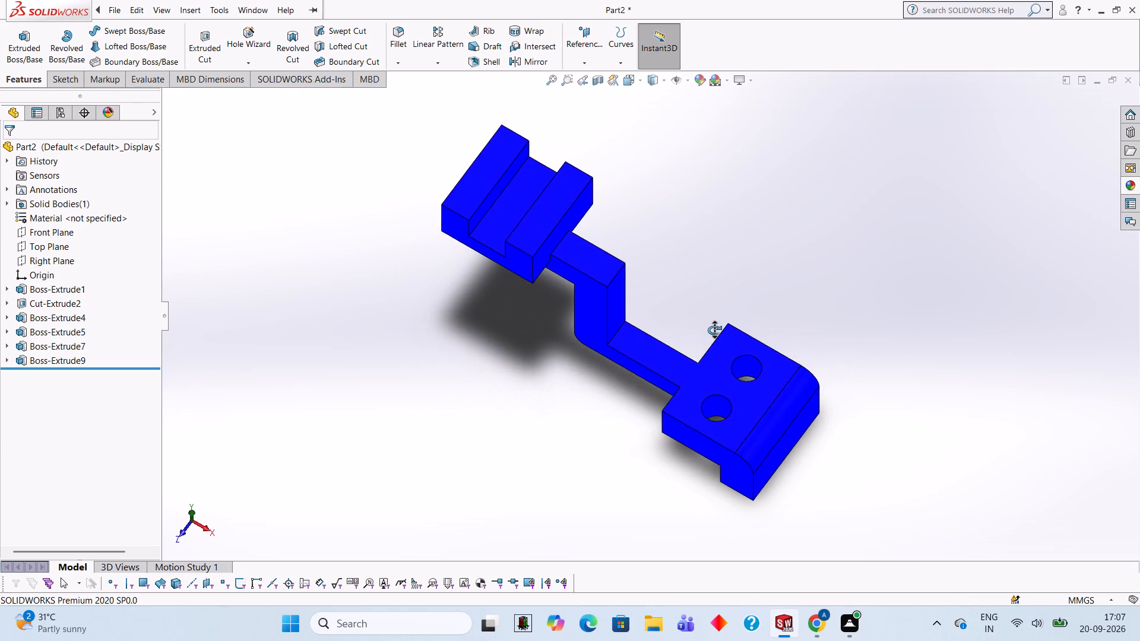
pyautogui.moveTo(714, 330); pyautogui.dragTo(694, 332, button='middle')
pyautogui.scroll(1, 708, 300)
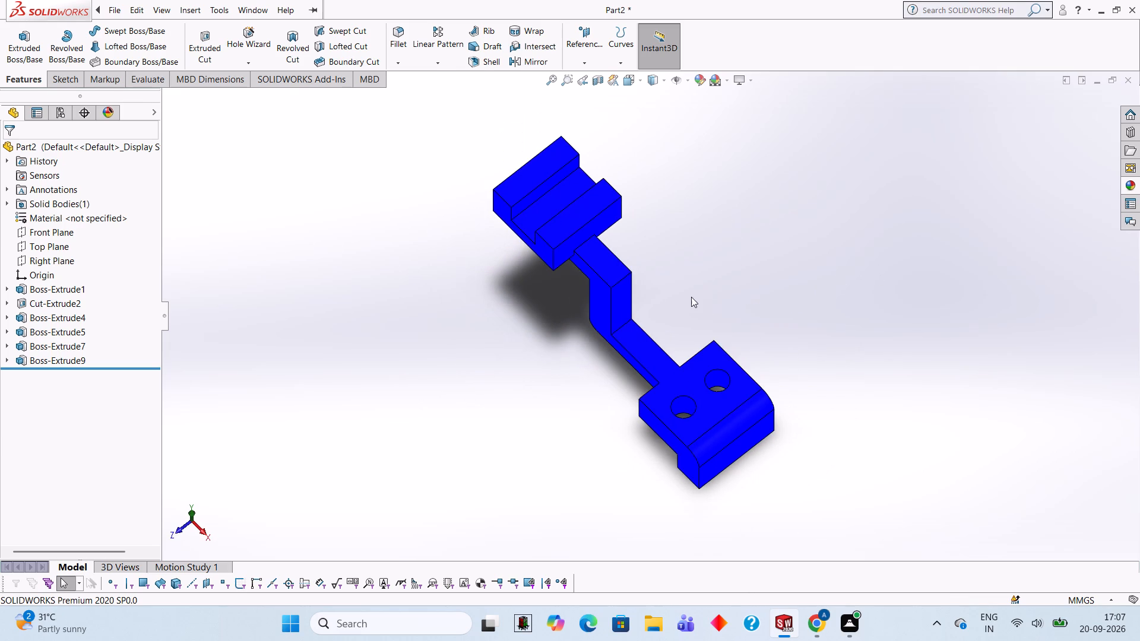
pyautogui.click(1127, 191)
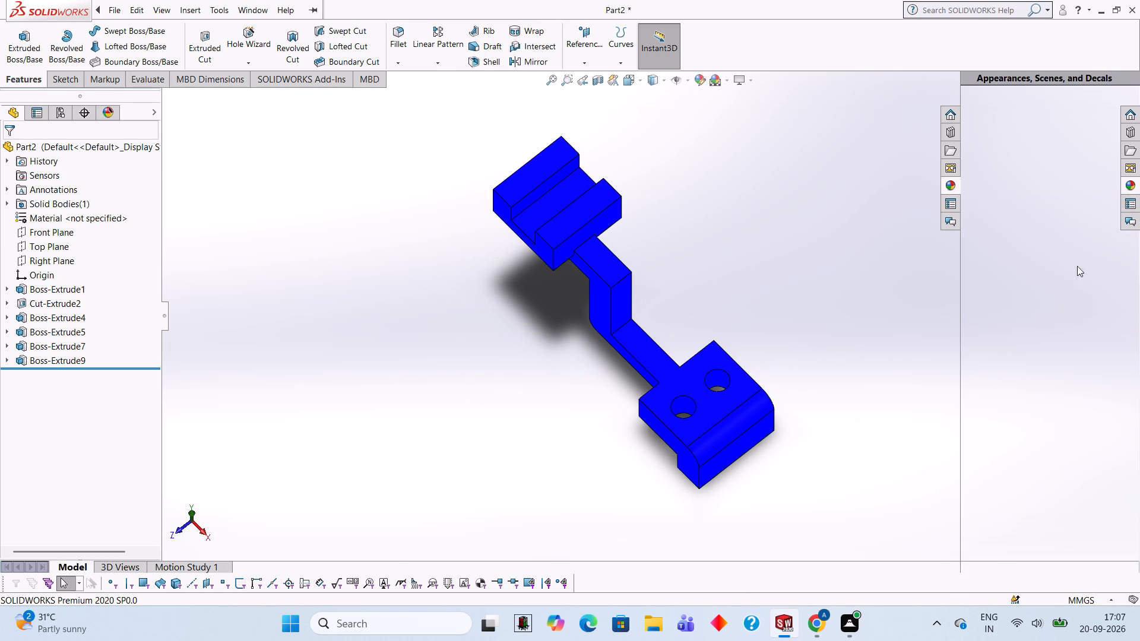
pyautogui.moveTo(1000, 513); pyautogui.dragTo(712, 382)
pyautogui.click(712, 382)
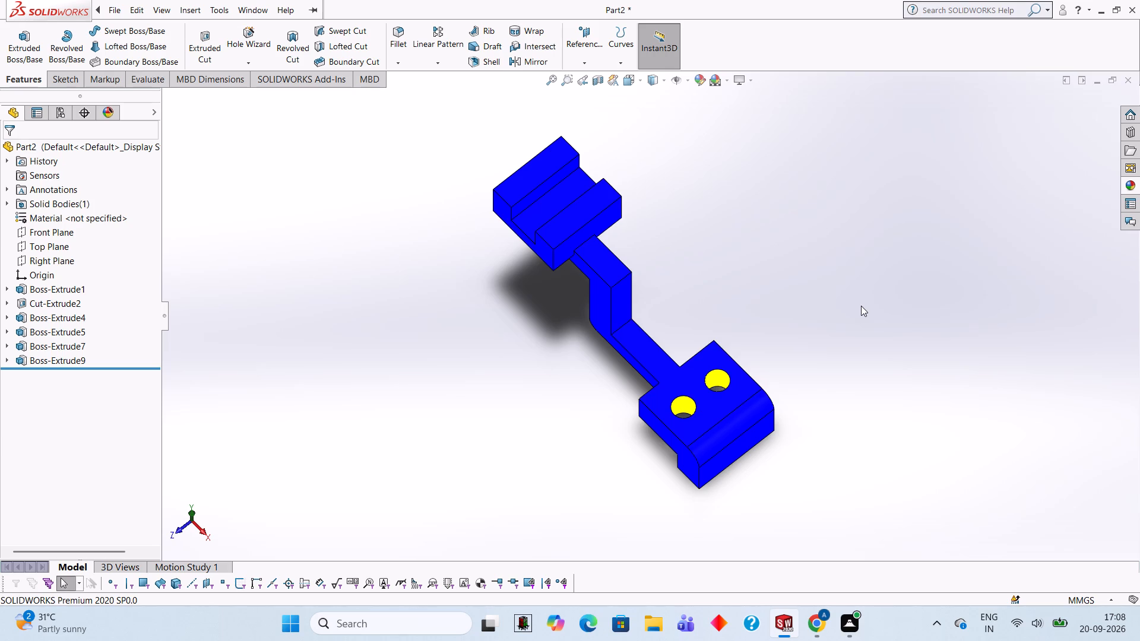
# Apply the Green LED appearance to the Boss-Extrude7 feature at the arm's U-notched end.
pyautogui.moveTo(861, 306); pyautogui.dragTo(872, 309, button='middle')
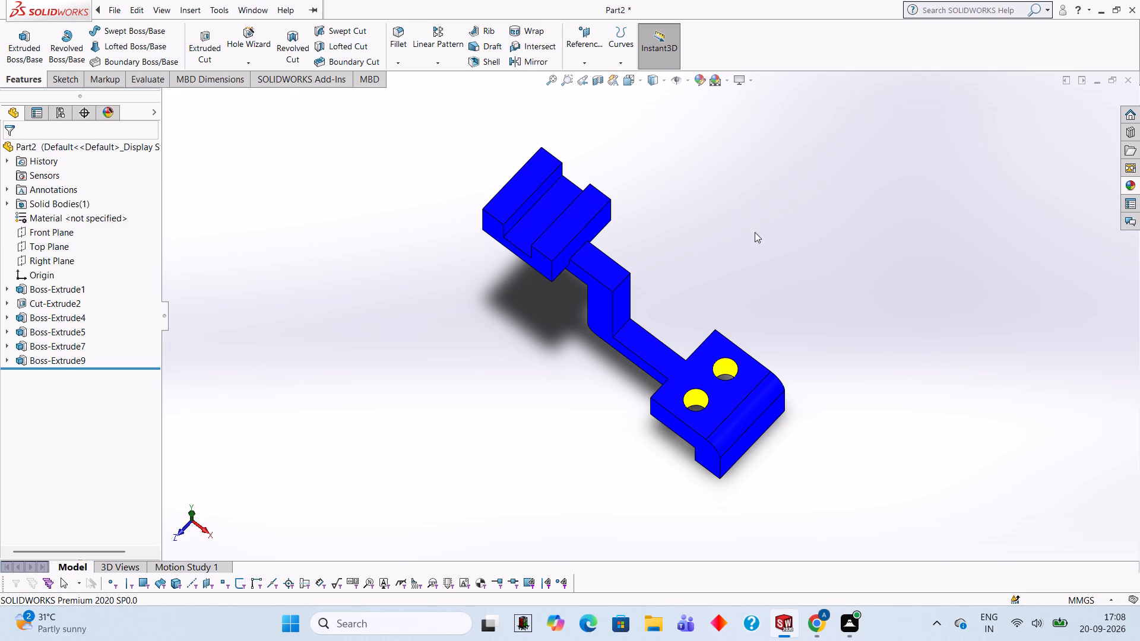
pyautogui.moveTo(857, 304); pyautogui.dragTo(821, 311, button='middle')
pyautogui.scroll(1, 773, 279)
pyautogui.moveTo(776, 281); pyautogui.dragTo(777, 281, button='middle')
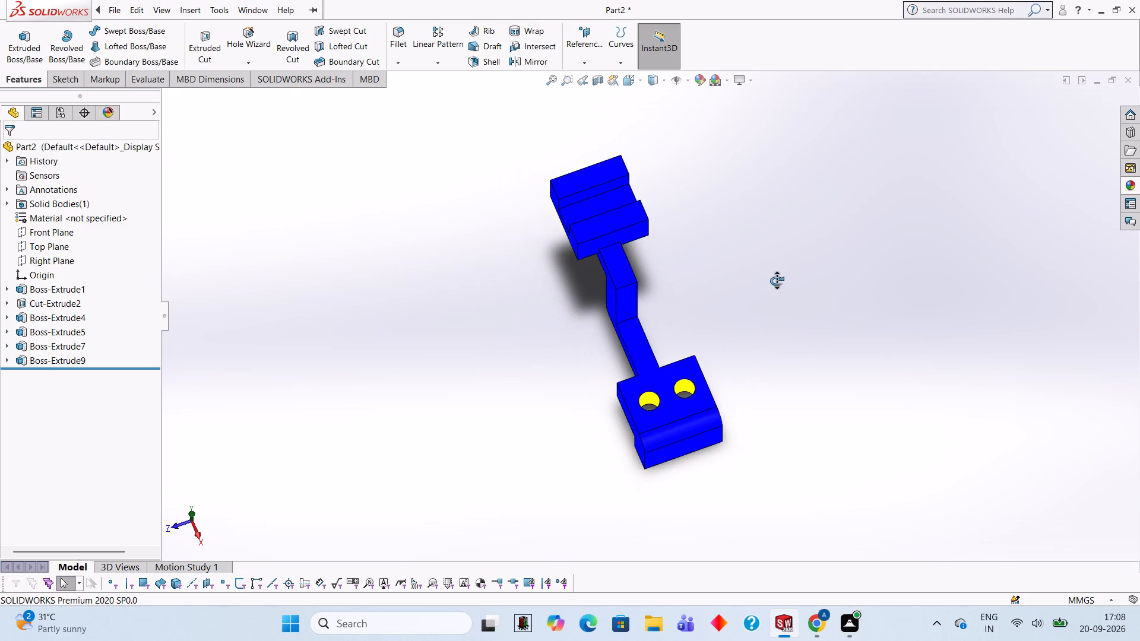
pyautogui.moveTo(777, 281); pyautogui.dragTo(758, 225, button='middle')
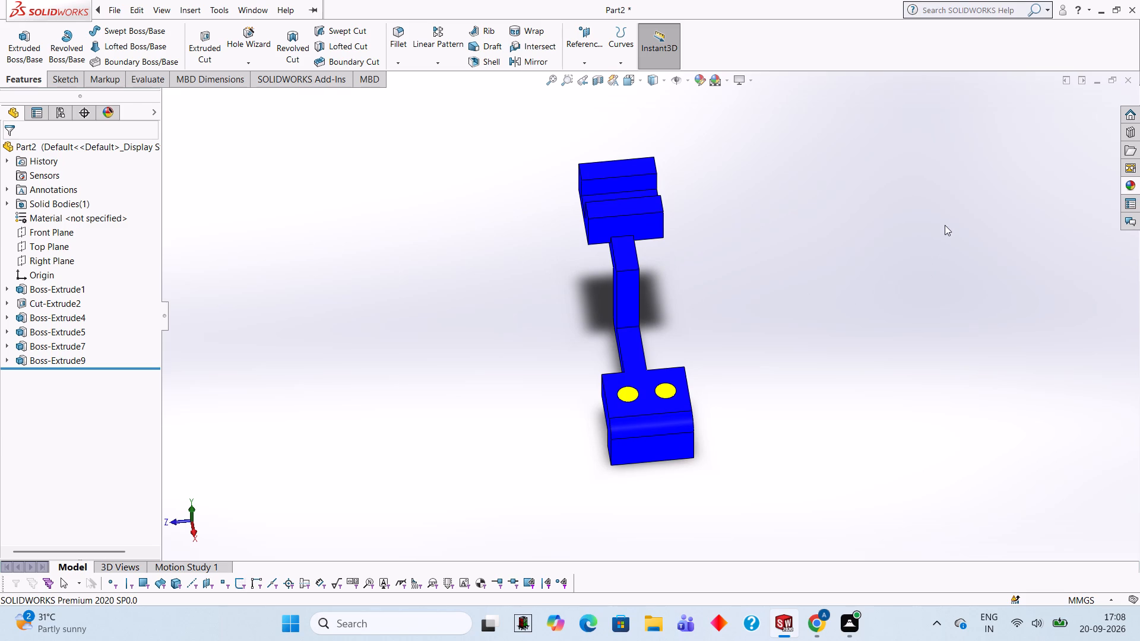
pyautogui.scroll(-2, 674, 226)
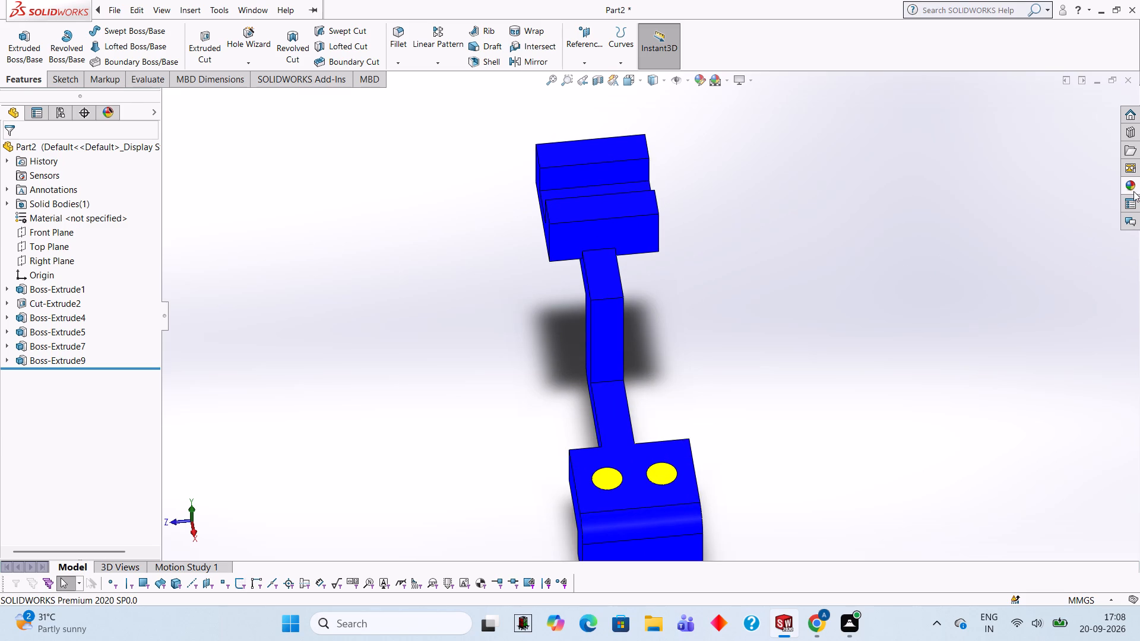
pyautogui.click(1136, 190)
pyautogui.scroll(-1, 1024, 500)
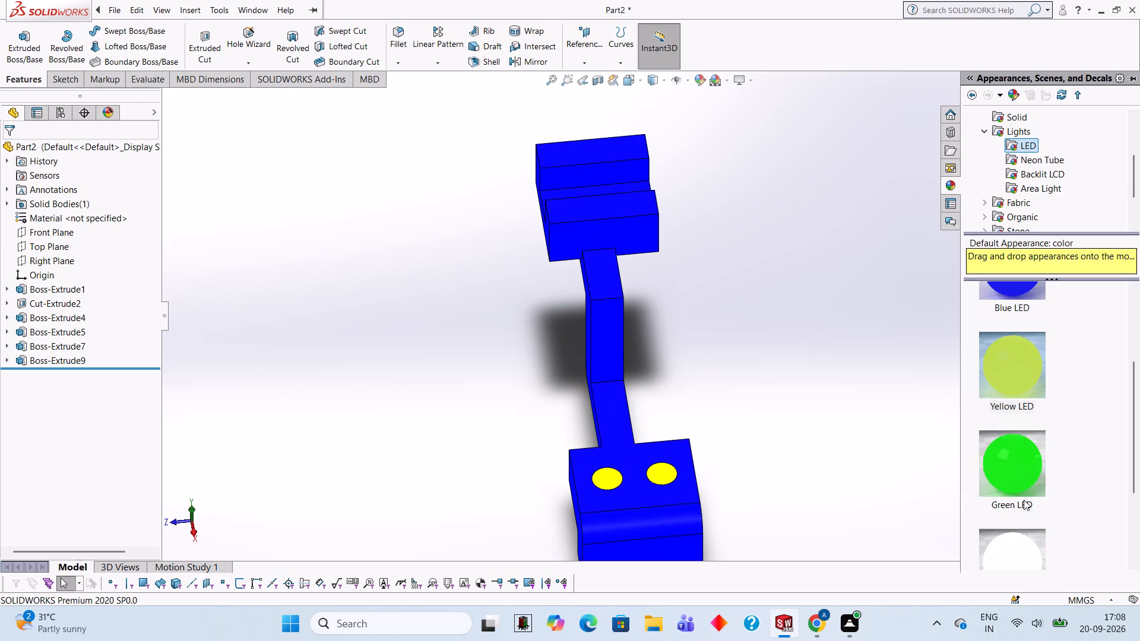
pyautogui.moveTo(1022, 468); pyautogui.dragTo(636, 227)
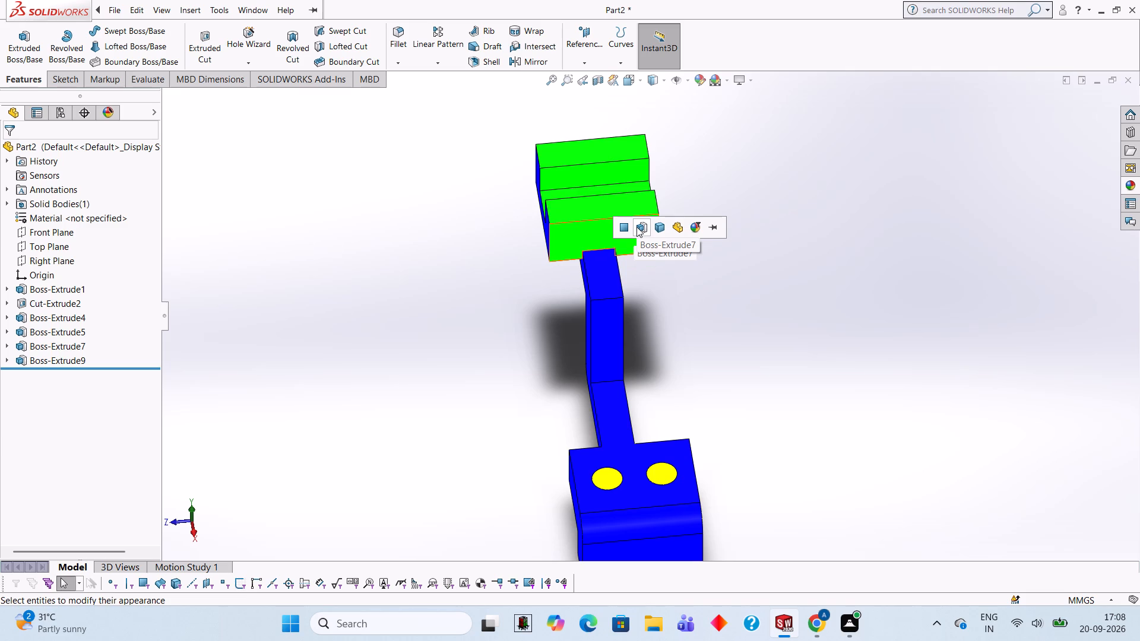
pyautogui.click(636, 227)
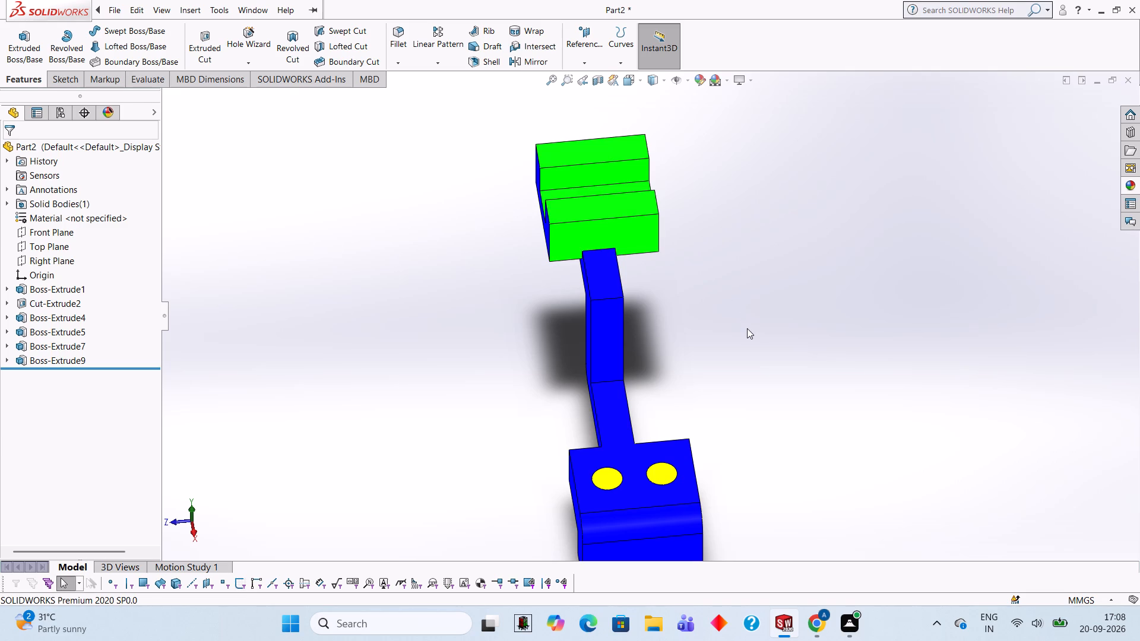
# Apply the Red LED appearance to the Boss-Extrude5 feature, the vertical and upper section of the stepped arm.
pyautogui.moveTo(791, 317); pyautogui.dragTo(794, 317, button='middle')
pyautogui.moveTo(794, 317); pyautogui.dragTo(857, 257, button='middle')
pyautogui.scroll(1, 772, 320)
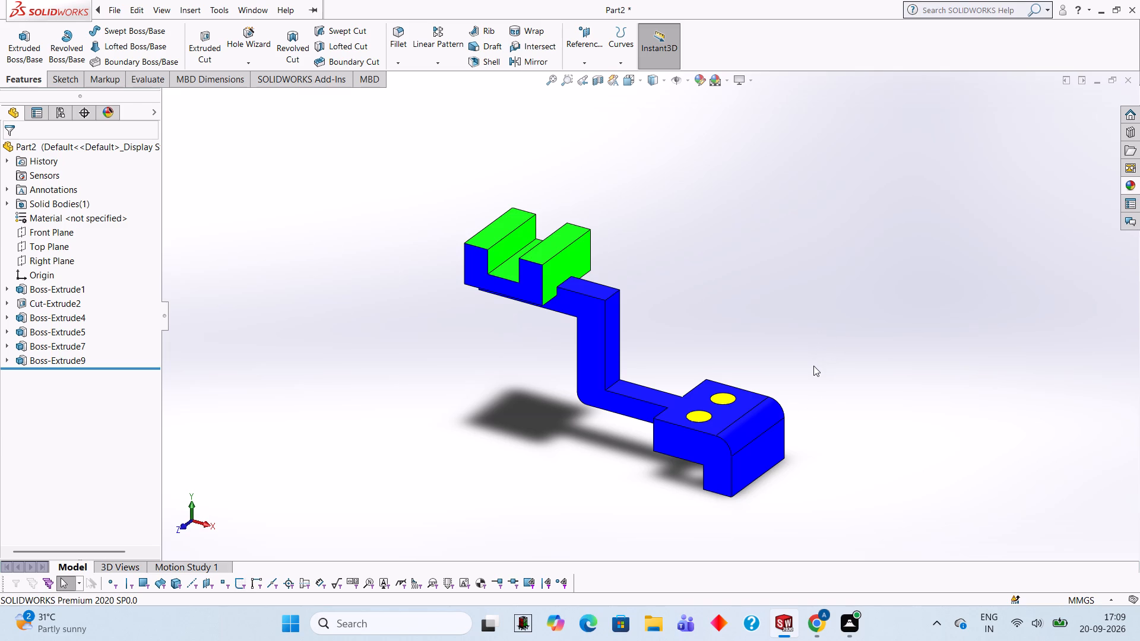
pyautogui.click(1133, 185)
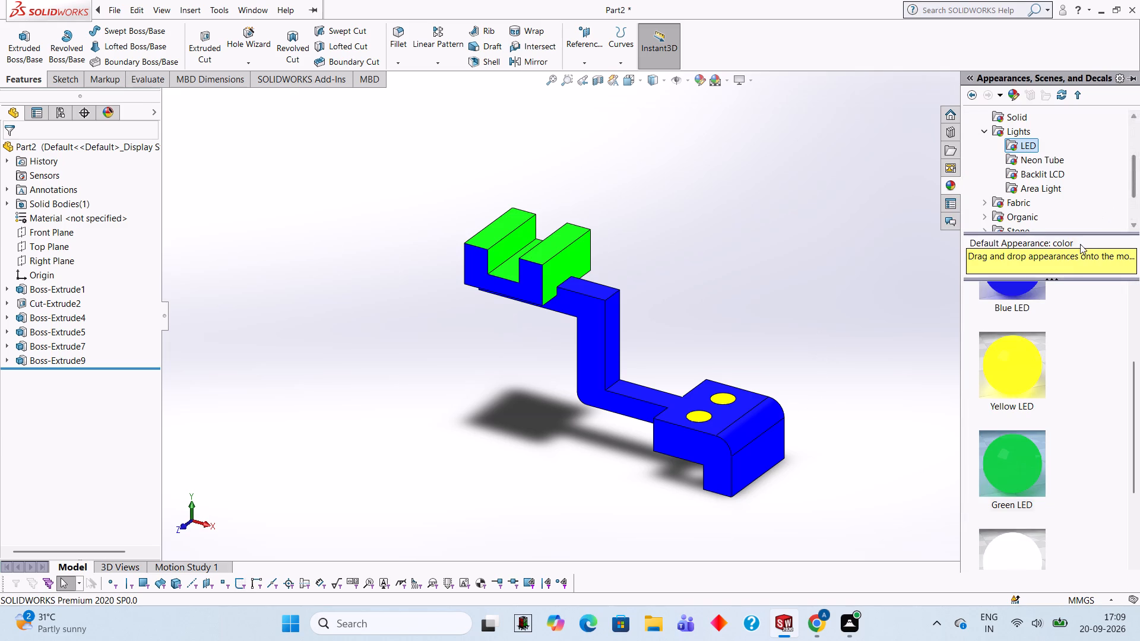
pyautogui.scroll(-1, 996, 367)
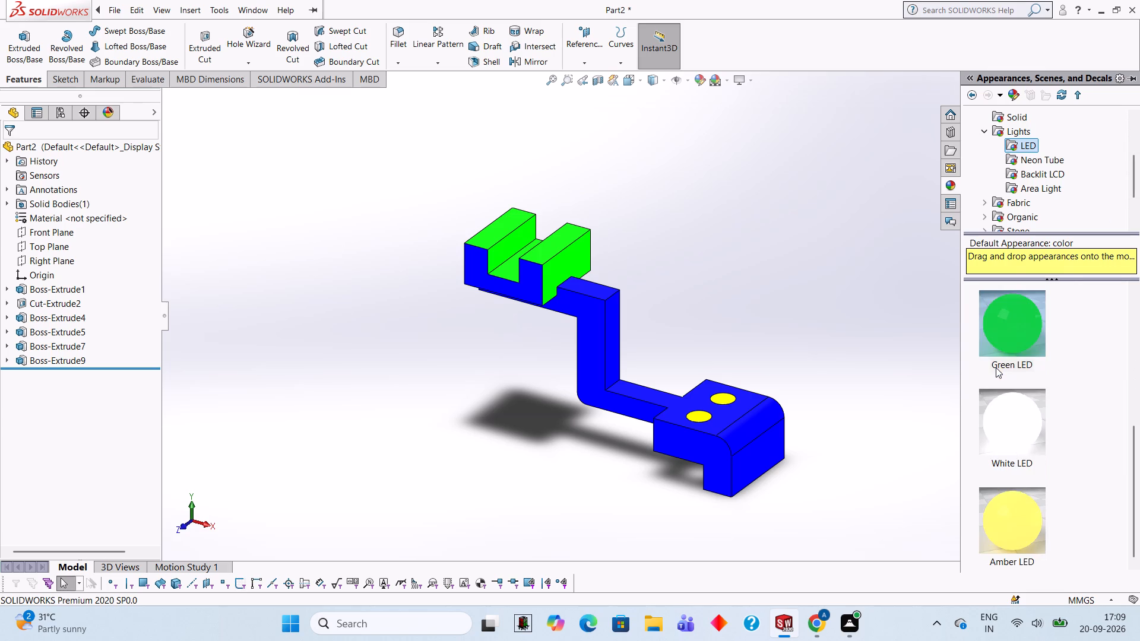
pyautogui.scroll(2, 1003, 362)
pyautogui.moveTo(1020, 311); pyautogui.dragTo(630, 334)
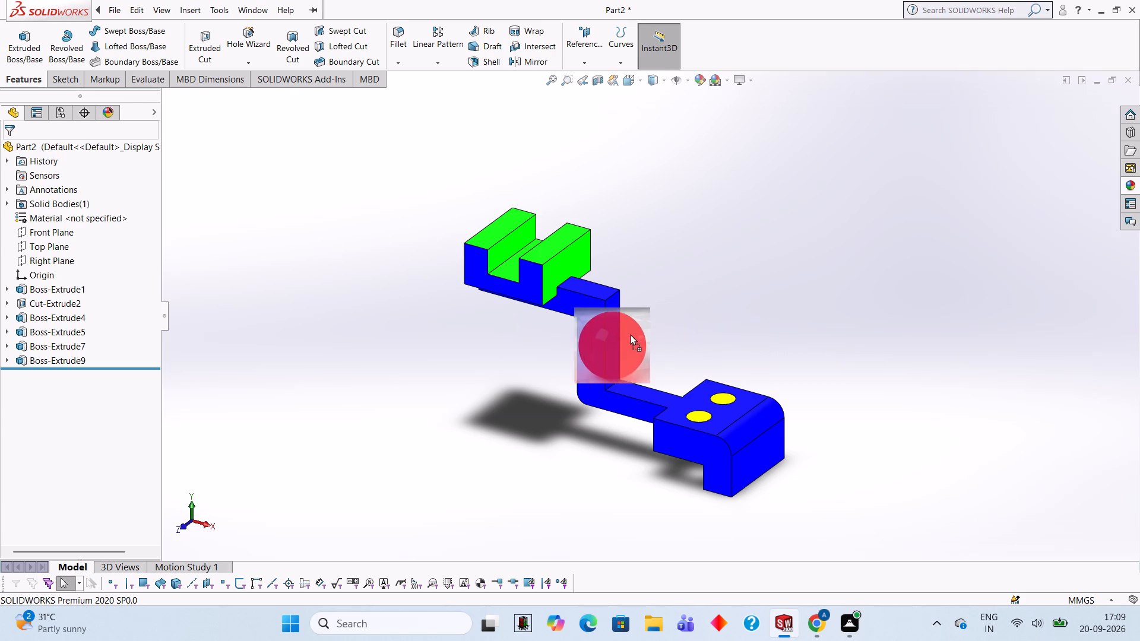
pyautogui.moveTo(630, 334); pyautogui.dragTo(608, 331)
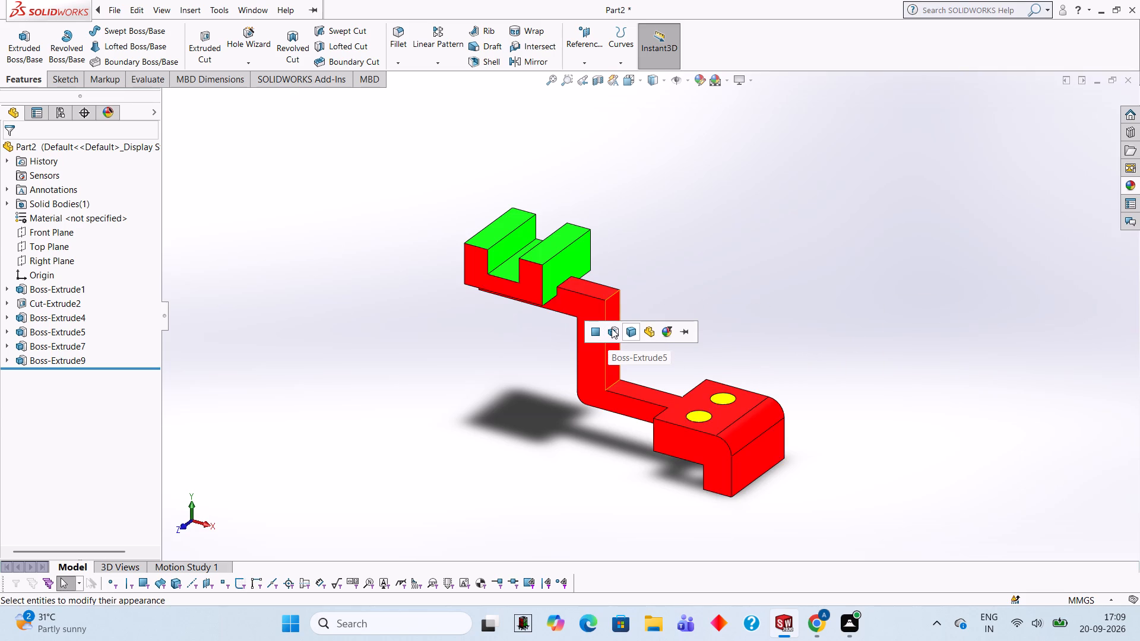
pyautogui.click(612, 328)
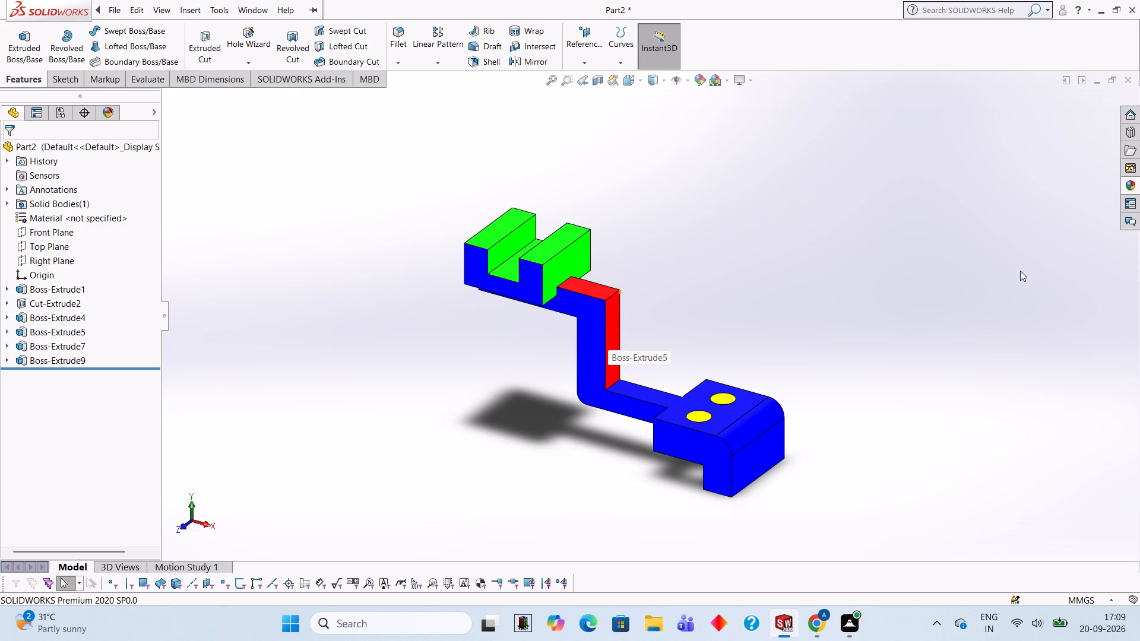
# Apply the Red LED appearance to only the top face shared by the L-shaped body and the lower arm.
pyautogui.click(1138, 188)
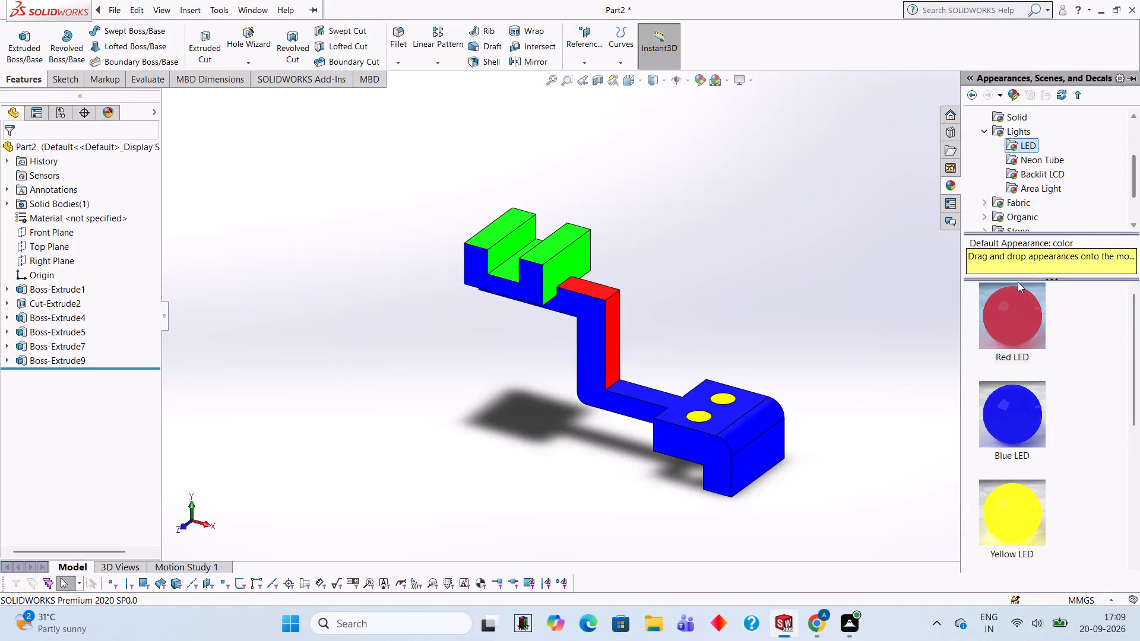
pyautogui.moveTo(1015, 325); pyautogui.dragTo(632, 398)
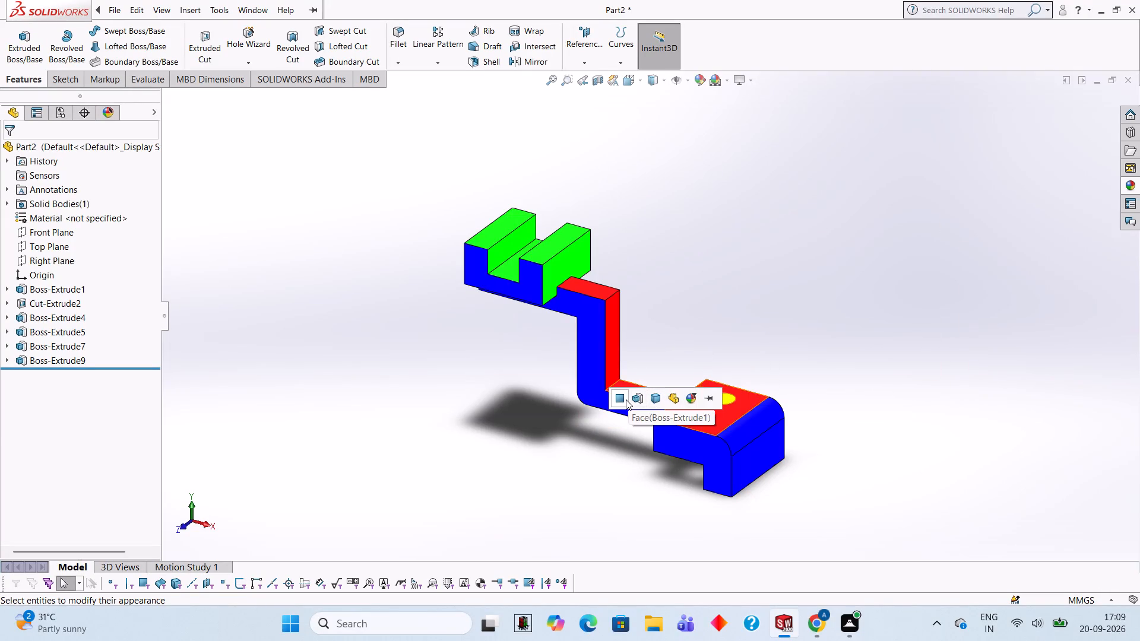
pyautogui.click(626, 399)
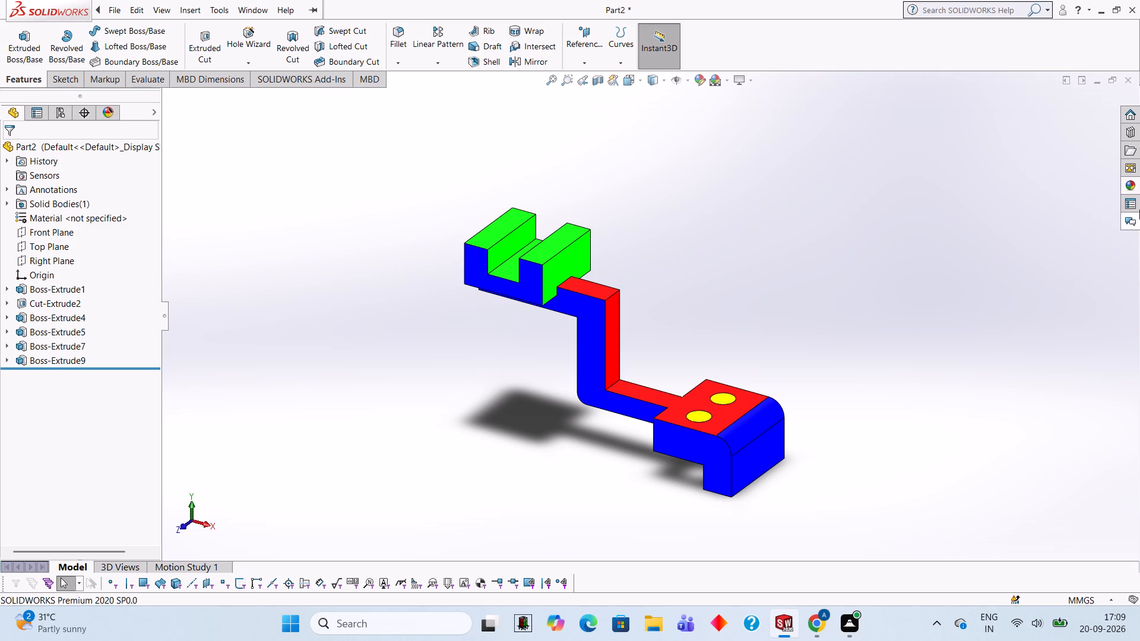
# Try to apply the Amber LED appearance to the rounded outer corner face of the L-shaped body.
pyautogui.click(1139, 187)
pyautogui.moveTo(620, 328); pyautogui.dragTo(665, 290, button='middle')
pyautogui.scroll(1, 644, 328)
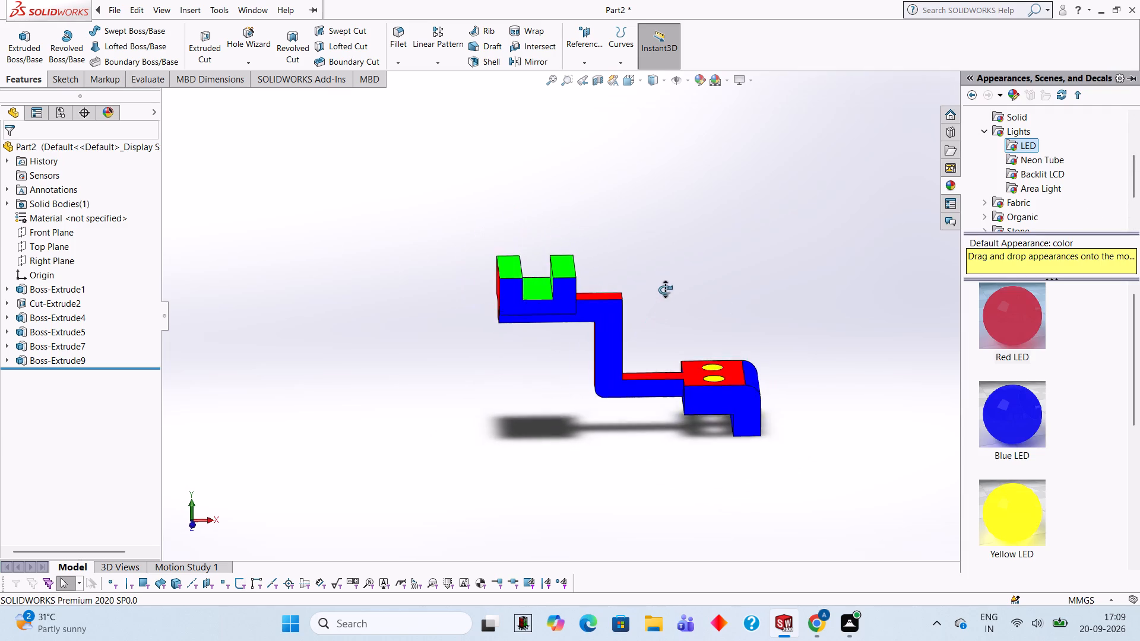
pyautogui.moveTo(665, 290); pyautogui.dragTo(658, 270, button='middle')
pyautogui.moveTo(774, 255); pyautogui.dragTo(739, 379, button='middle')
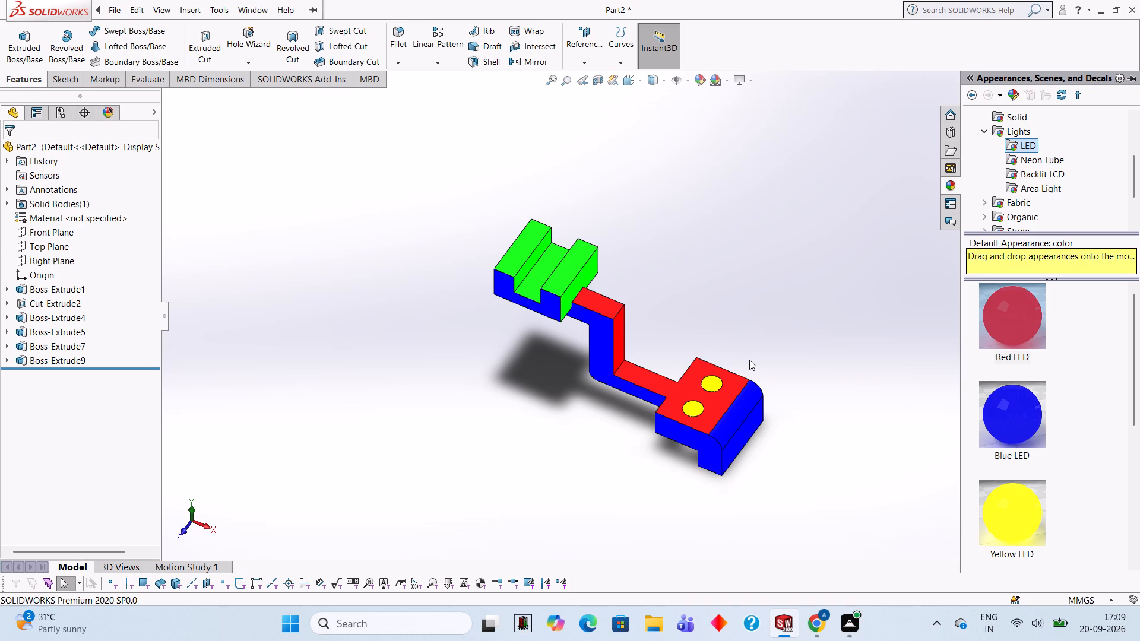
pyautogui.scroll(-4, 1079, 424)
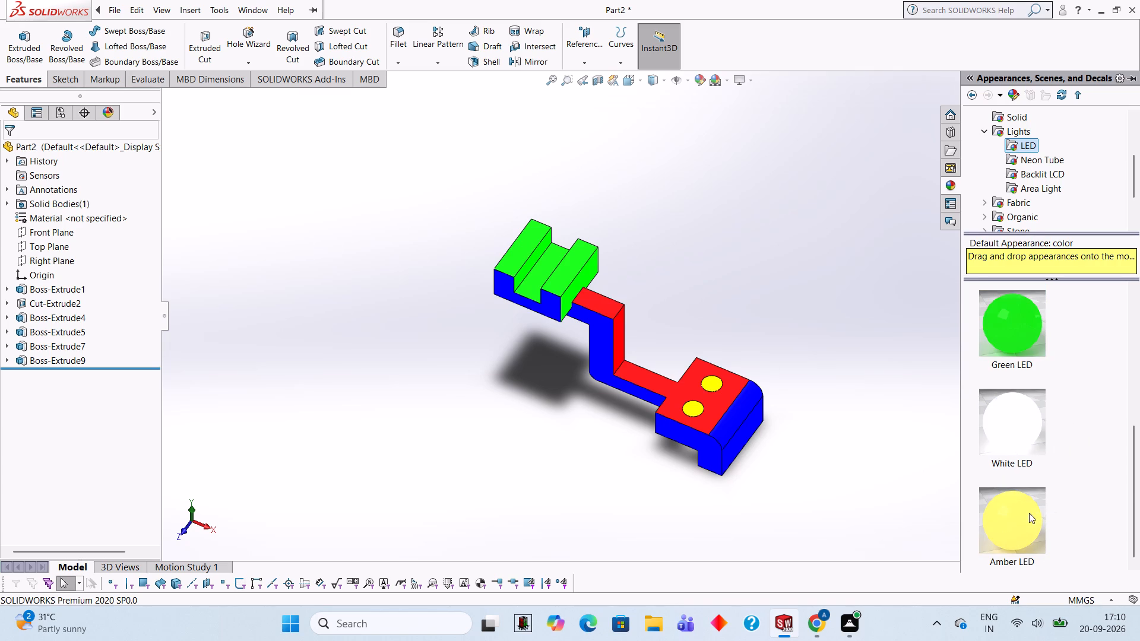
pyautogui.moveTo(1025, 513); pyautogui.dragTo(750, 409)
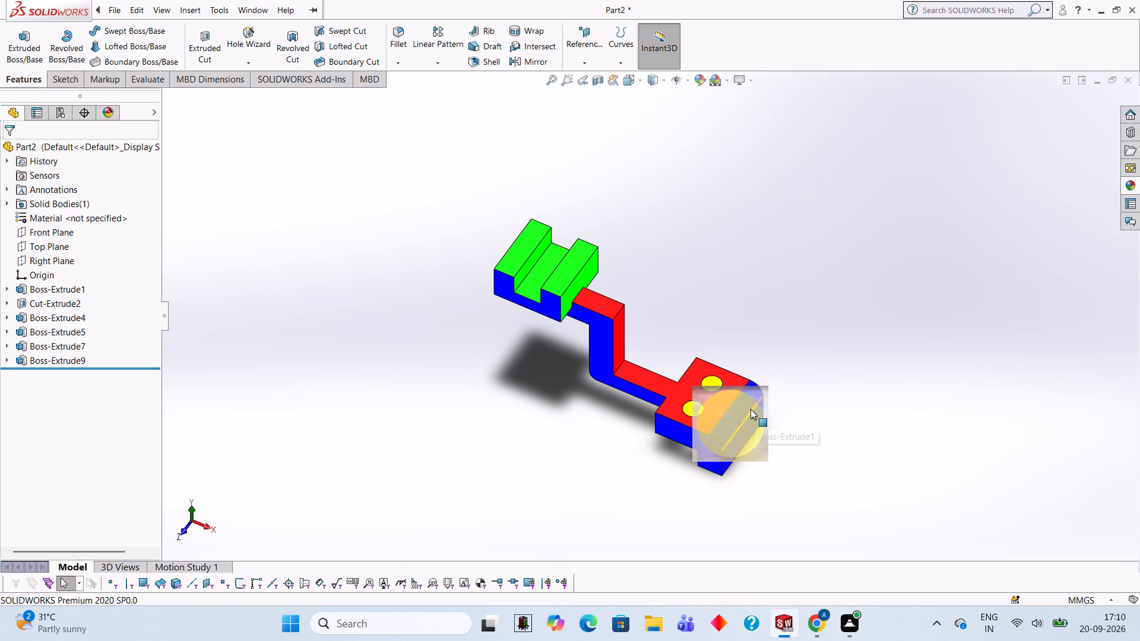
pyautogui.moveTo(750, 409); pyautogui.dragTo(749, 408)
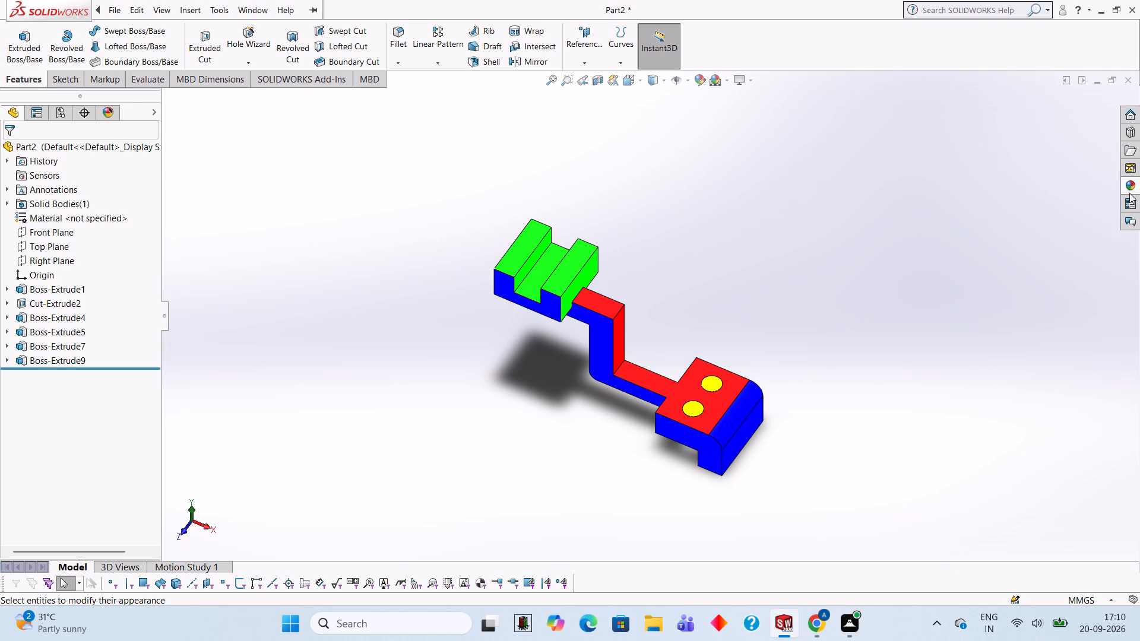
# Apply the Yellow LED appearance to only the rounded outer corner face of the L-shaped body.
pyautogui.click(1129, 192)
pyautogui.scroll(-2, 964, 398)
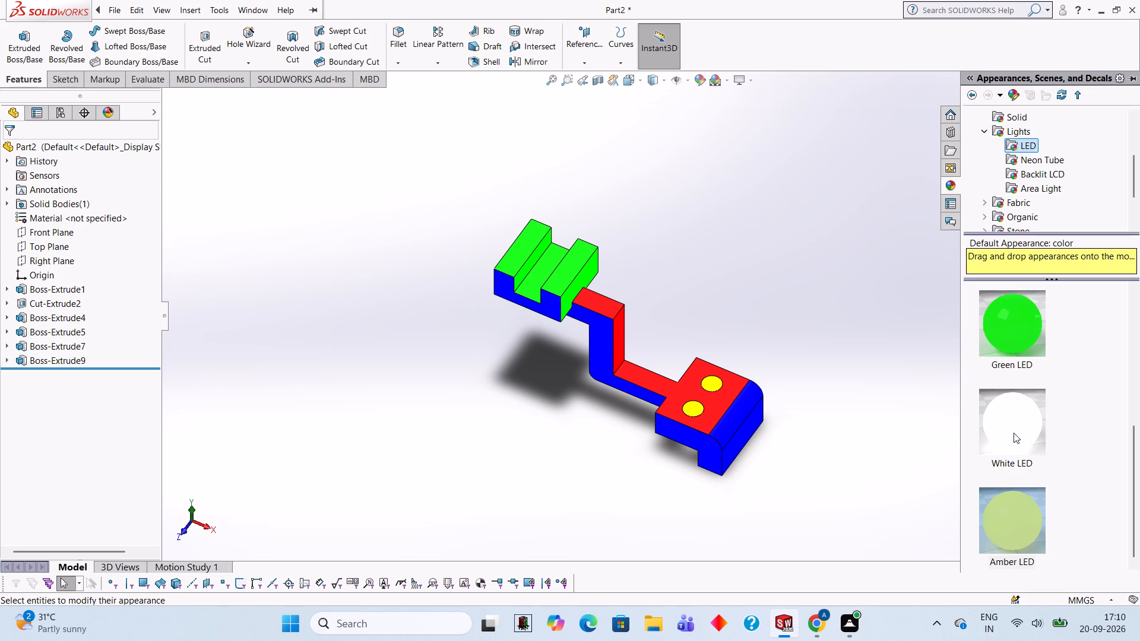
pyautogui.scroll(-1, 1014, 433)
pyautogui.scroll(3, 1014, 435)
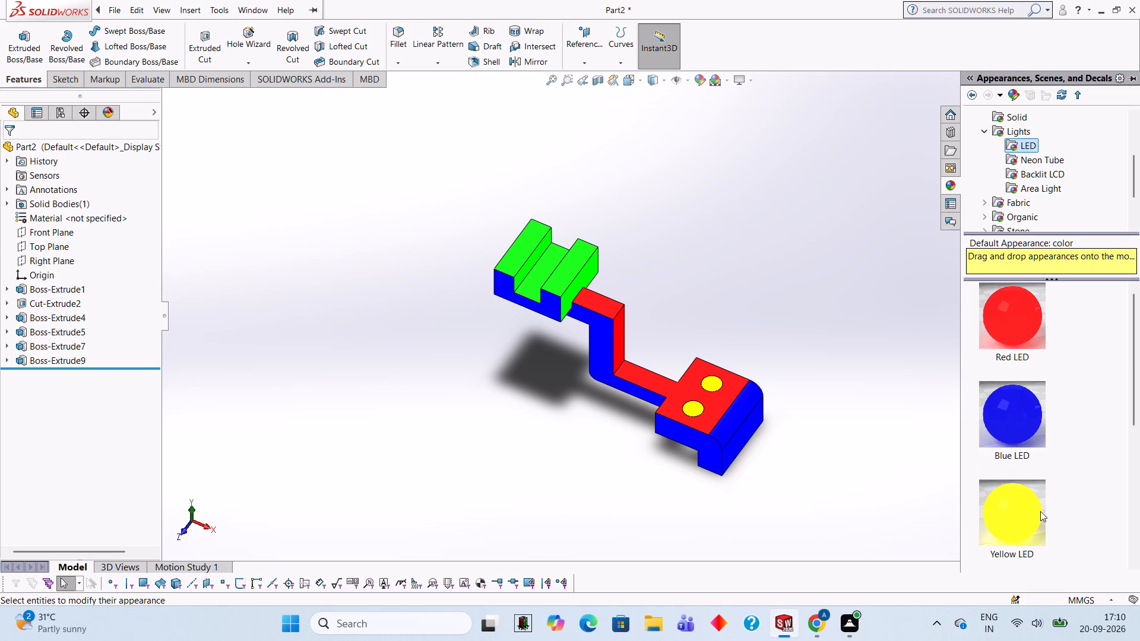
pyautogui.moveTo(1024, 515); pyautogui.dragTo(755, 411)
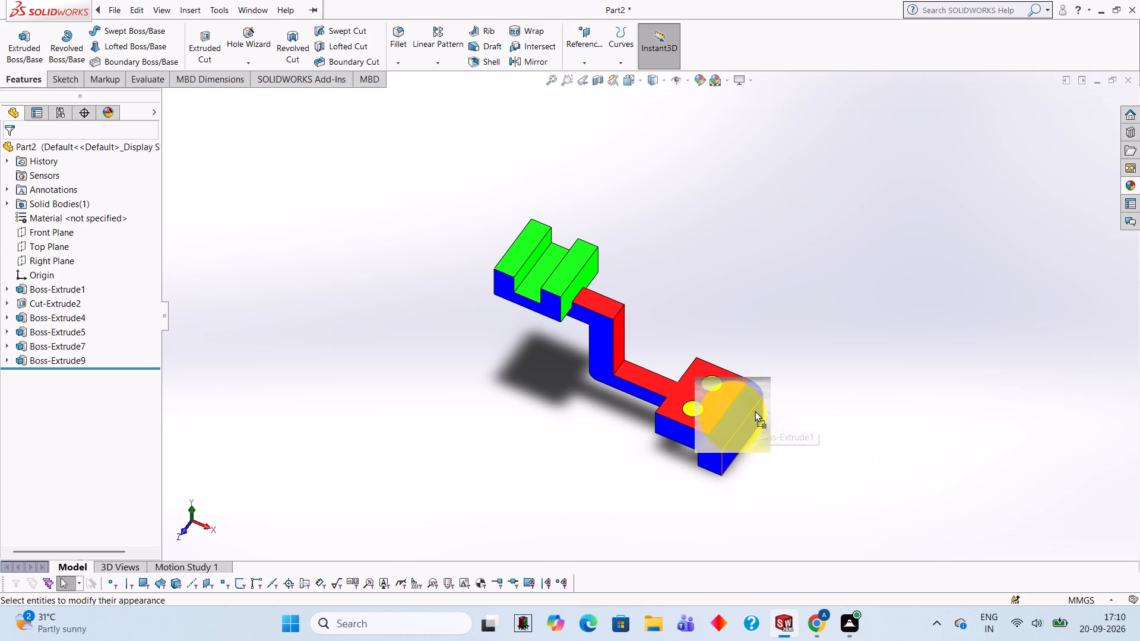
pyautogui.moveTo(755, 411); pyautogui.dragTo(750, 409)
pyautogui.click(750, 409)
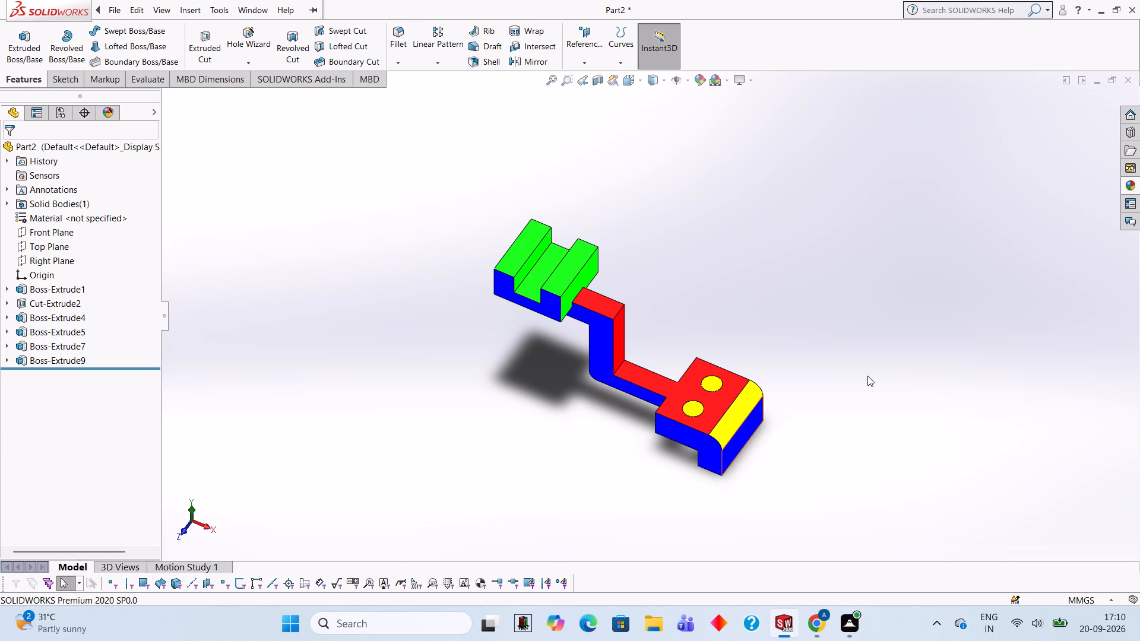
# Apply the Green LED appearance to only the vertical outer end face of the L-shaped body, below the yellow rounded face.
pyautogui.moveTo(661, 284); pyautogui.dragTo(683, 358, button='middle')
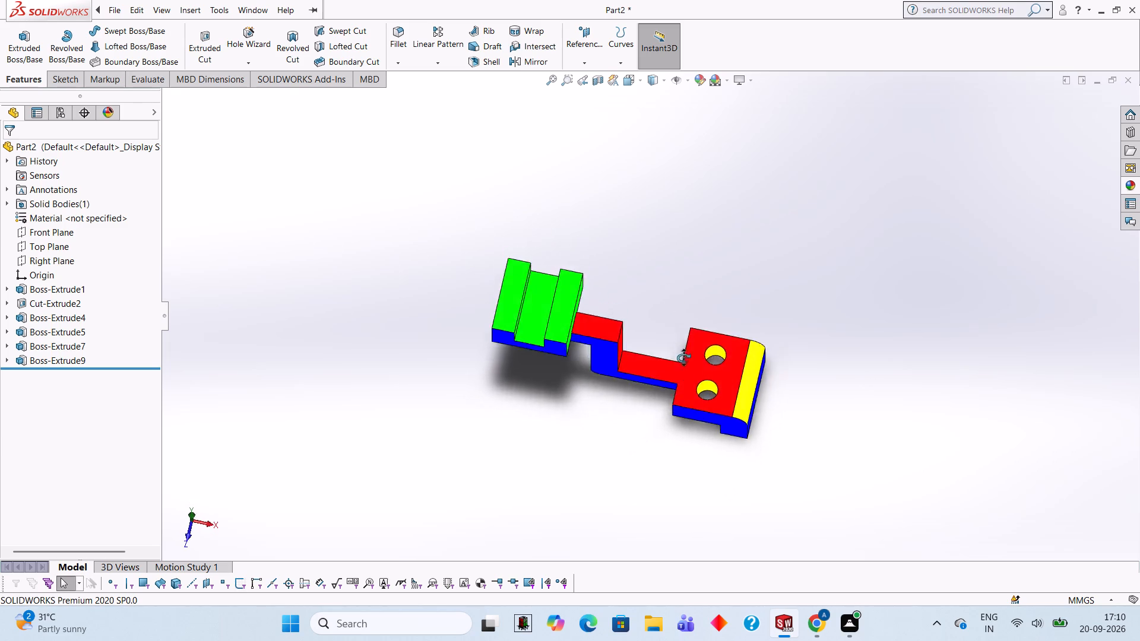
pyautogui.moveTo(683, 358); pyautogui.dragTo(714, 329, button='middle')
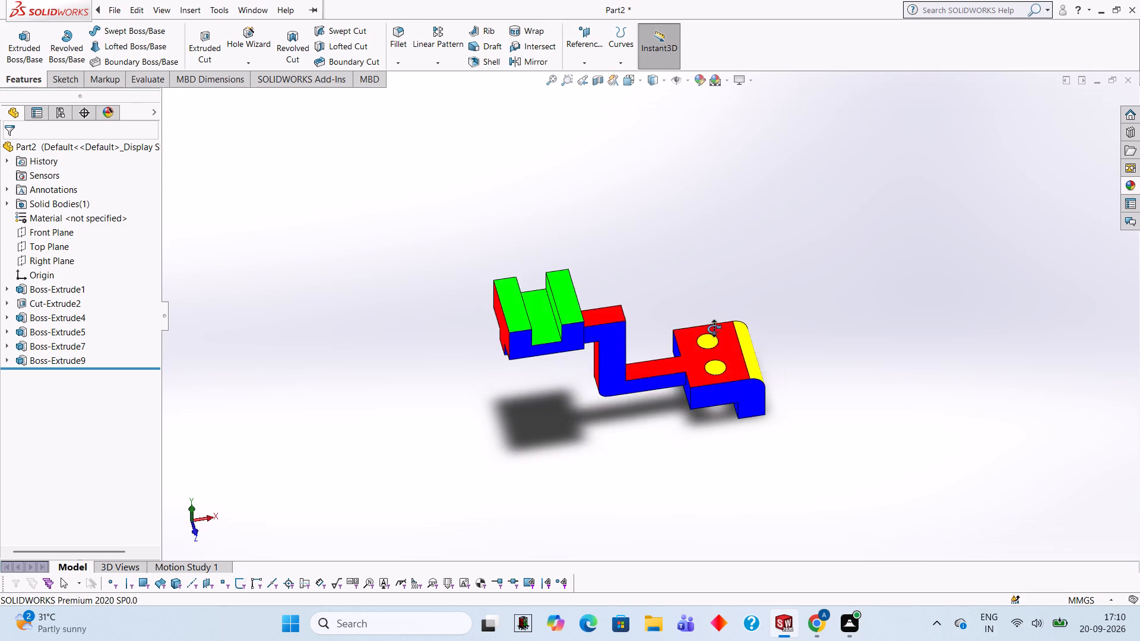
pyautogui.moveTo(714, 329); pyautogui.dragTo(683, 336, button='middle')
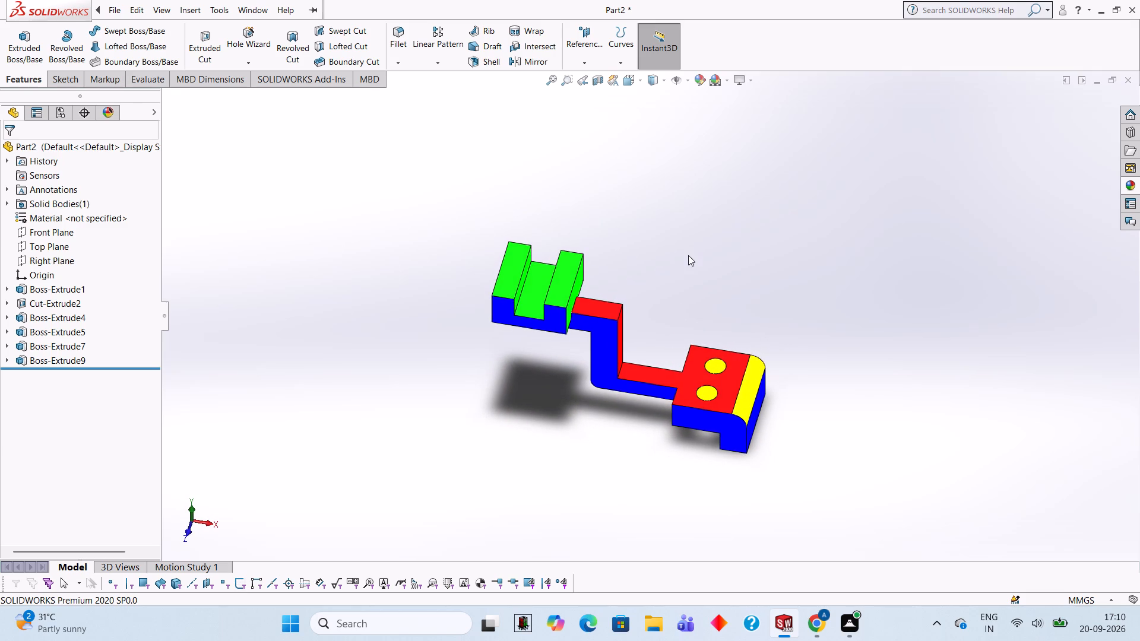
pyautogui.moveTo(832, 375); pyautogui.dragTo(805, 372, button='middle')
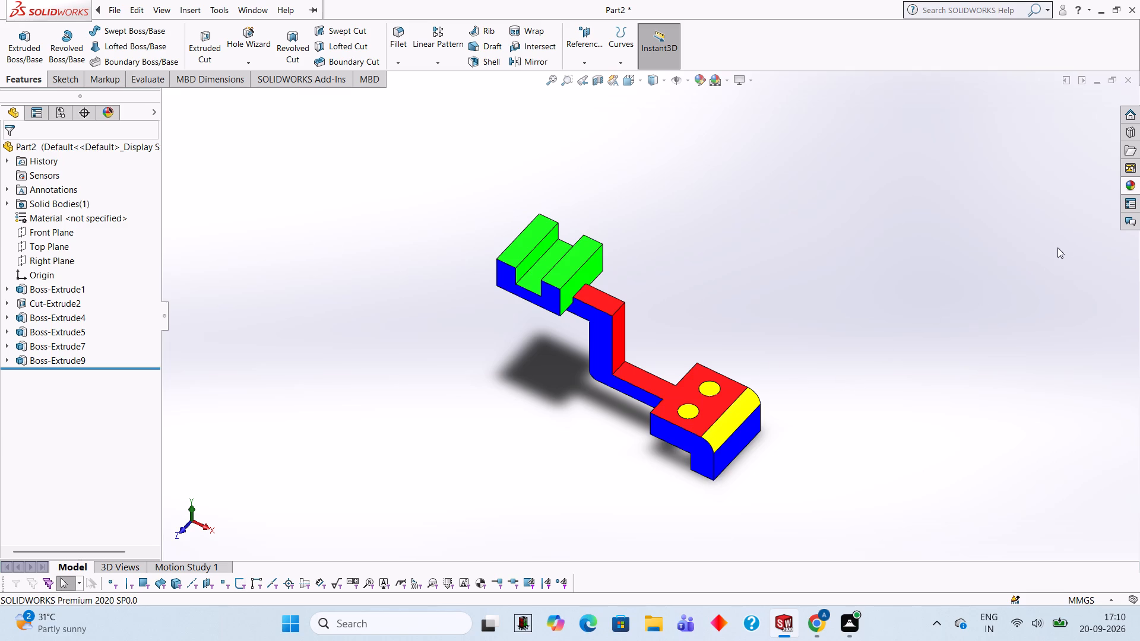
pyautogui.click(1132, 183)
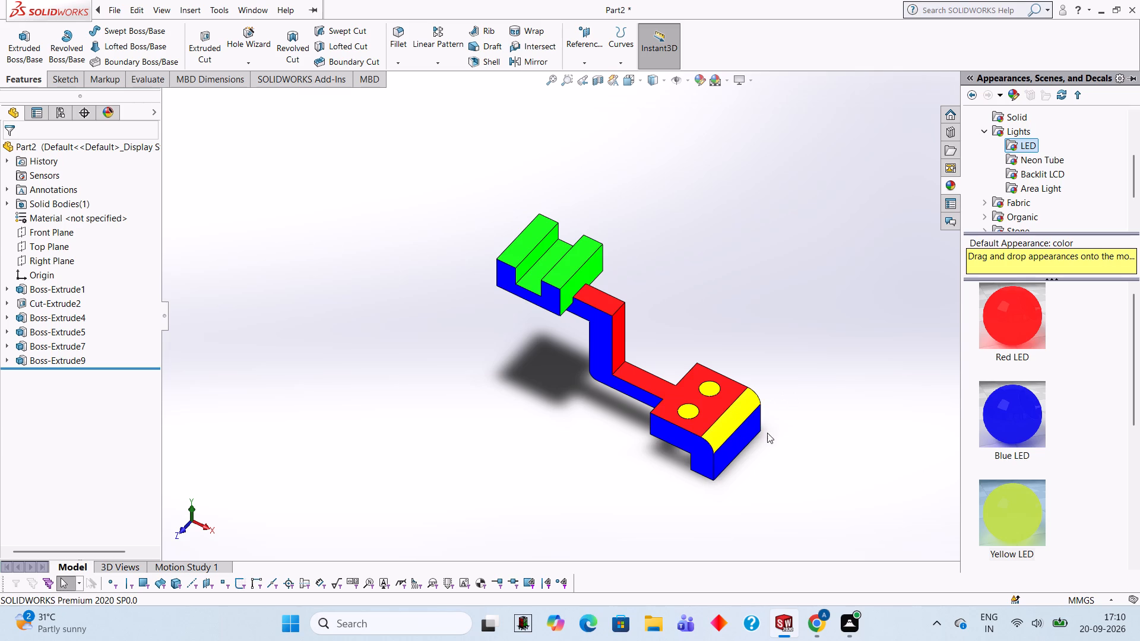
pyautogui.scroll(-1, 1017, 405)
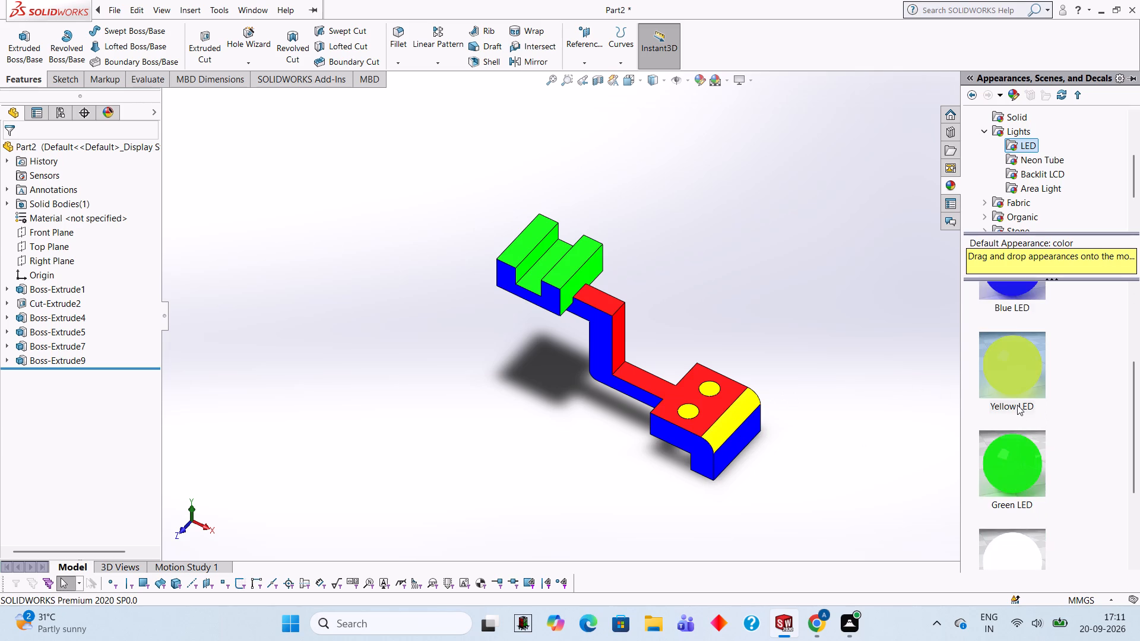
pyautogui.scroll(-2, 1019, 417)
pyautogui.scroll(1, 1030, 409)
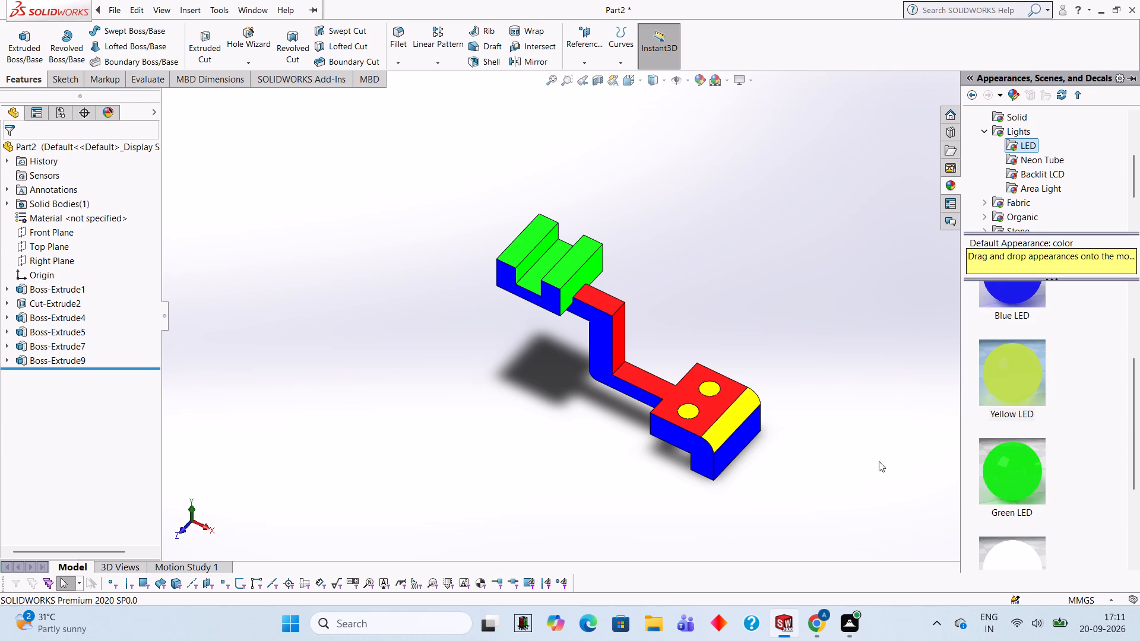
pyautogui.moveTo(759, 329); pyautogui.dragTo(771, 288, button='middle')
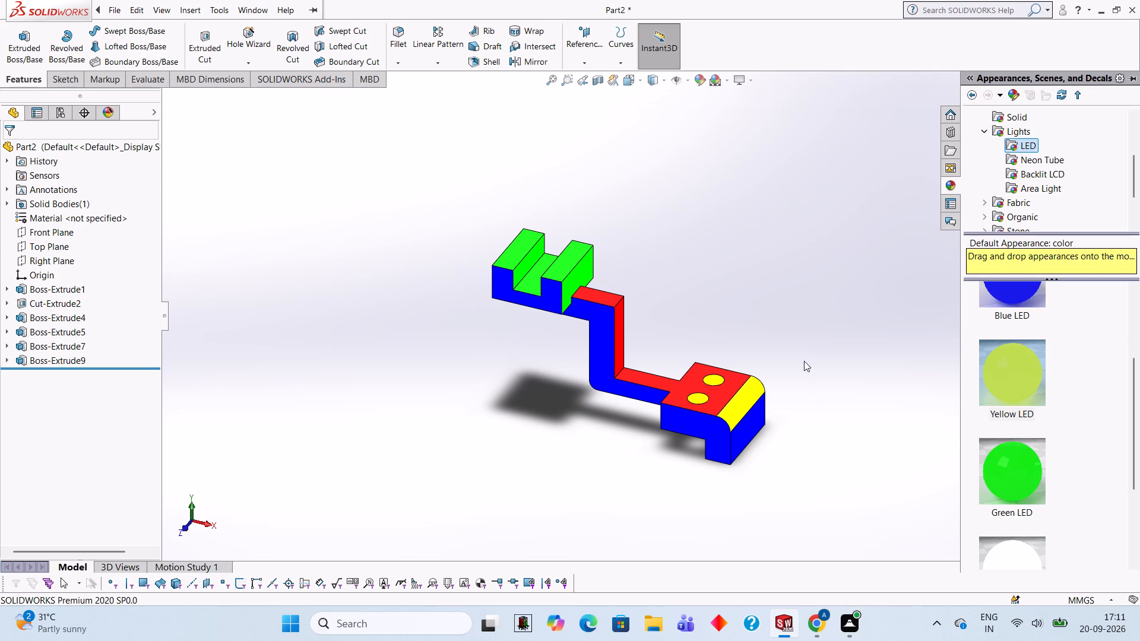
pyautogui.scroll(1, 791, 291)
pyautogui.moveTo(794, 291); pyautogui.dragTo(715, 198, button='middle')
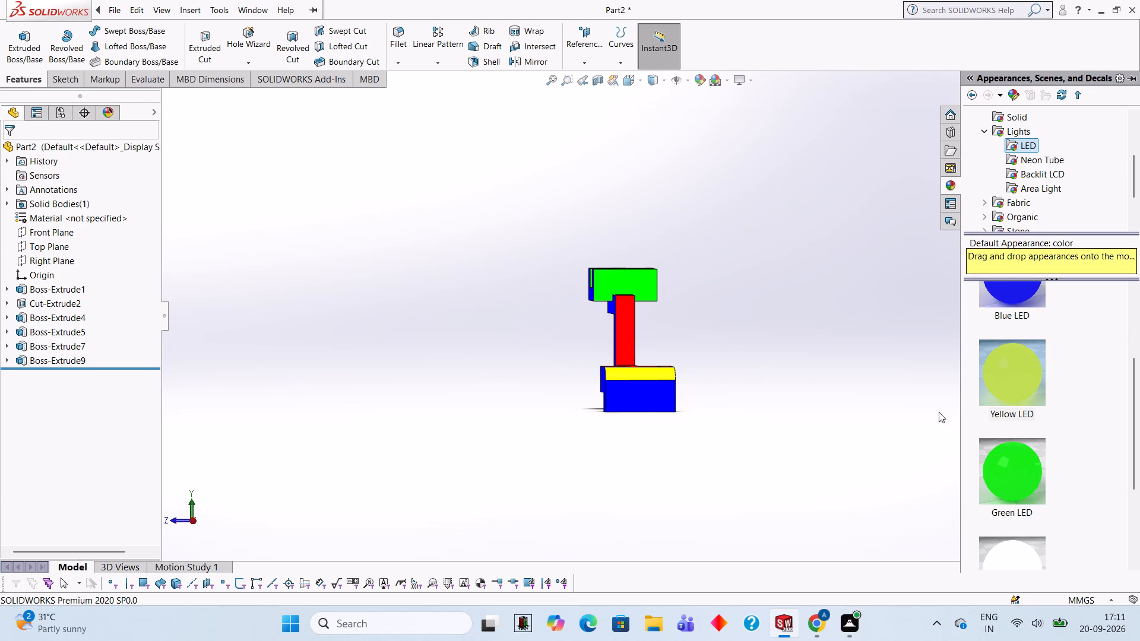
pyautogui.moveTo(1025, 481); pyautogui.dragTo(900, 439)
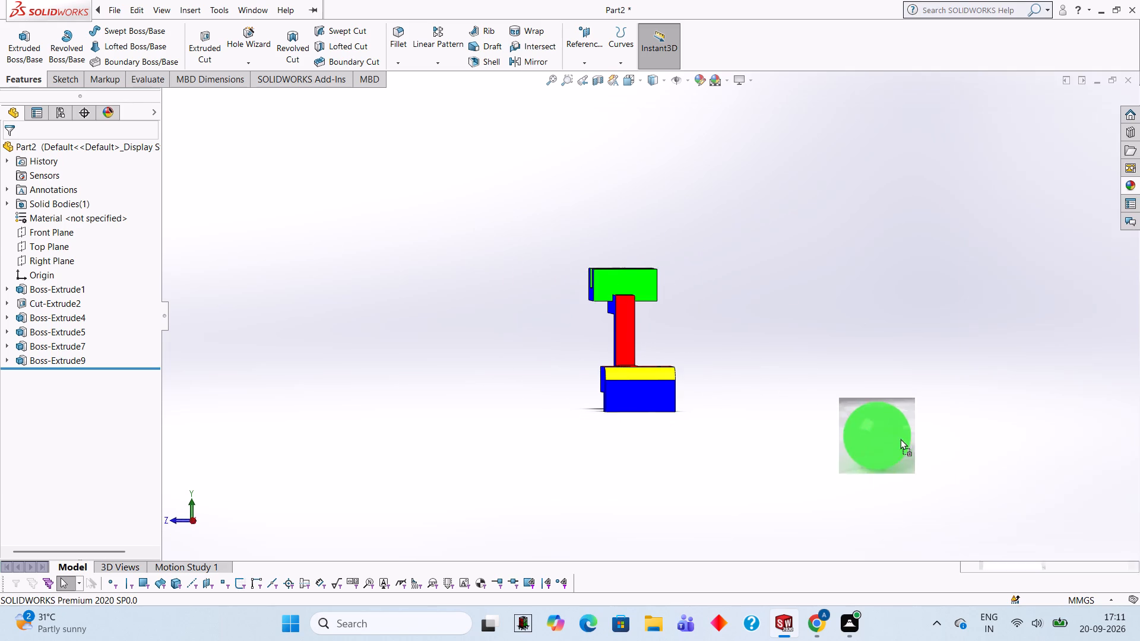
pyautogui.moveTo(900, 439); pyautogui.dragTo(670, 405)
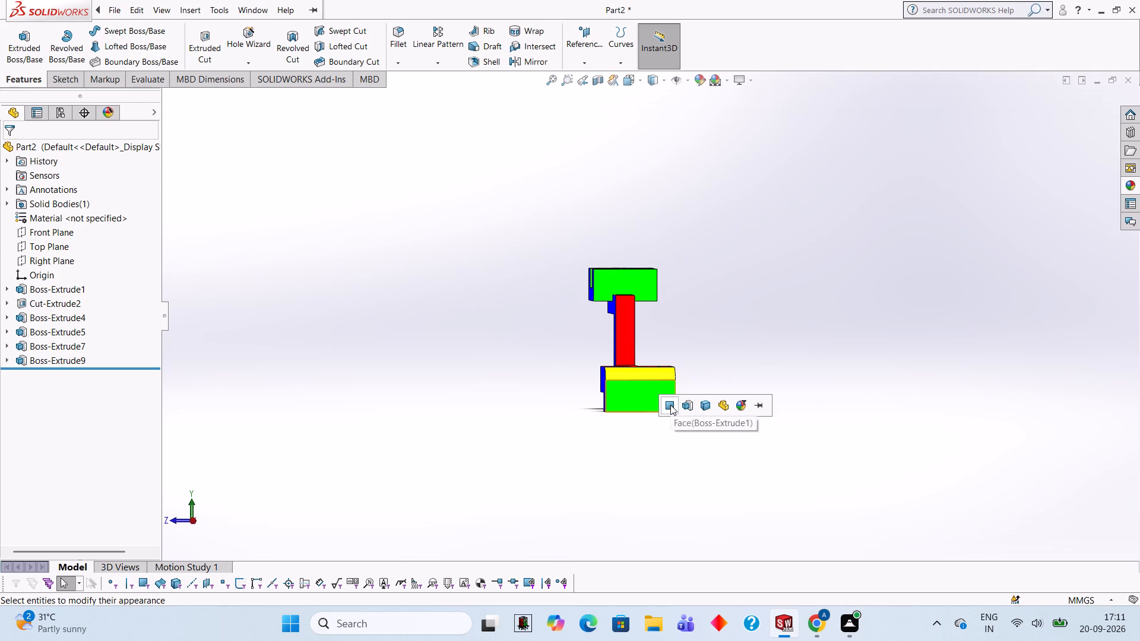
pyautogui.click(670, 405)
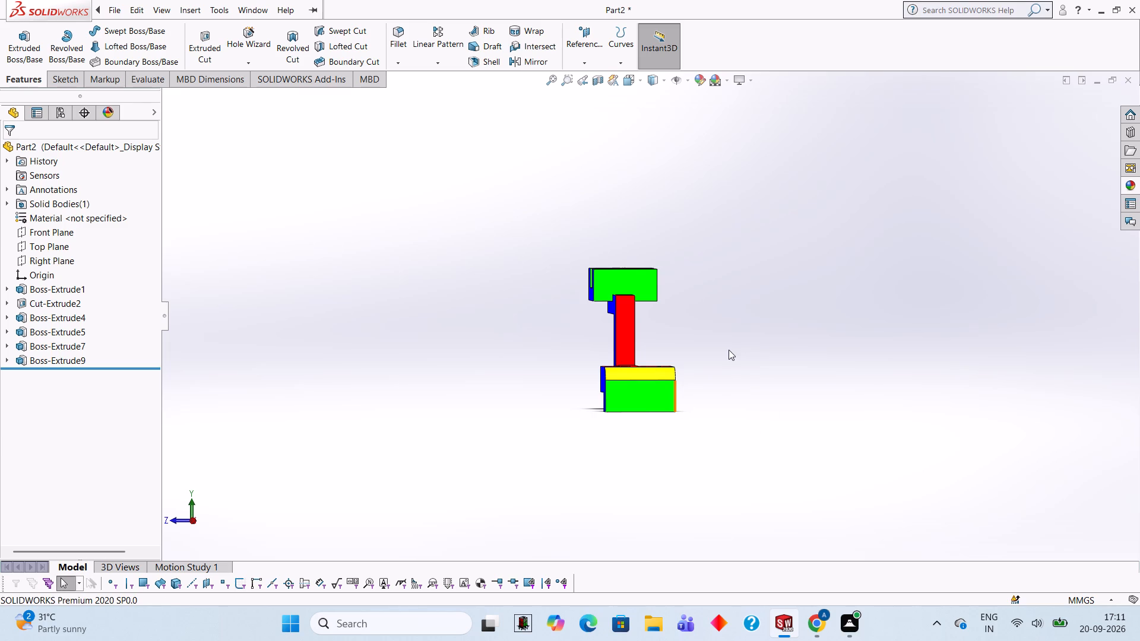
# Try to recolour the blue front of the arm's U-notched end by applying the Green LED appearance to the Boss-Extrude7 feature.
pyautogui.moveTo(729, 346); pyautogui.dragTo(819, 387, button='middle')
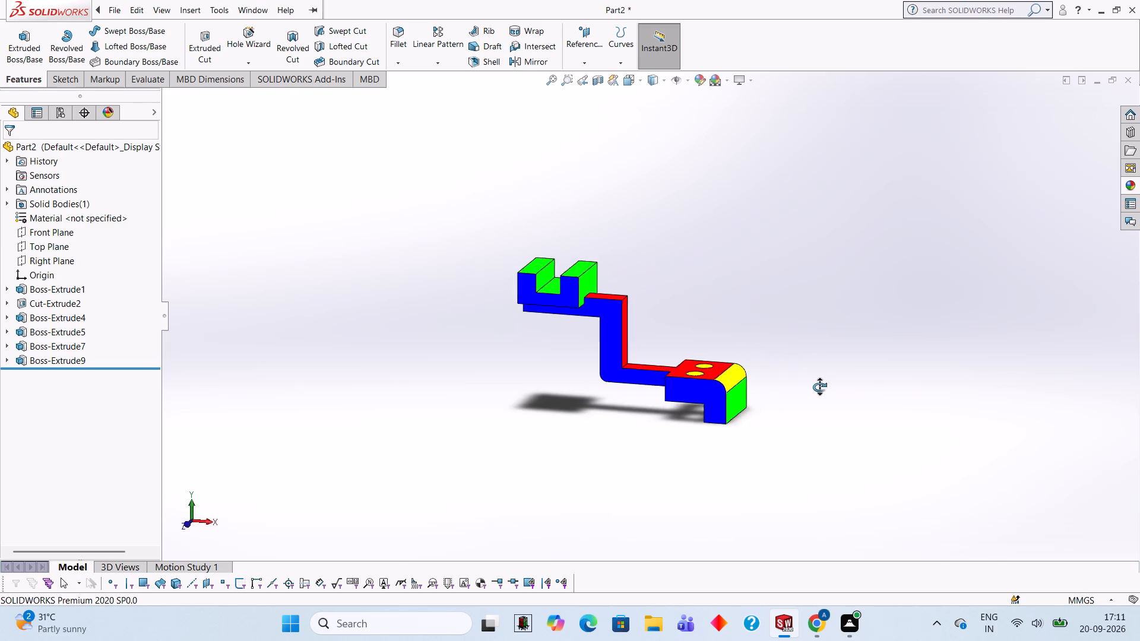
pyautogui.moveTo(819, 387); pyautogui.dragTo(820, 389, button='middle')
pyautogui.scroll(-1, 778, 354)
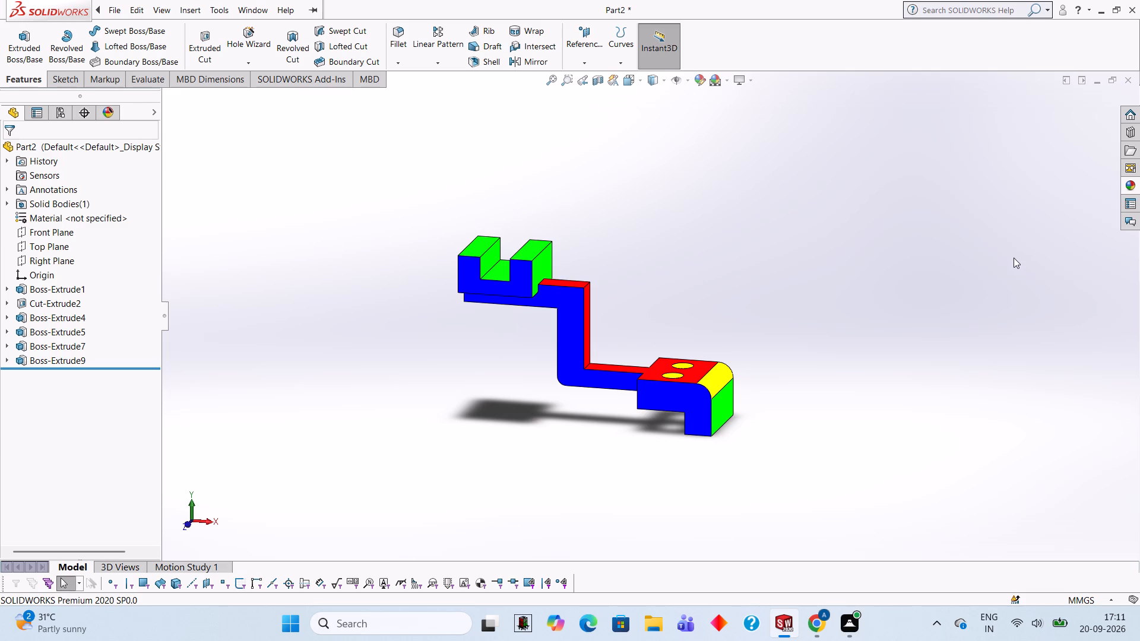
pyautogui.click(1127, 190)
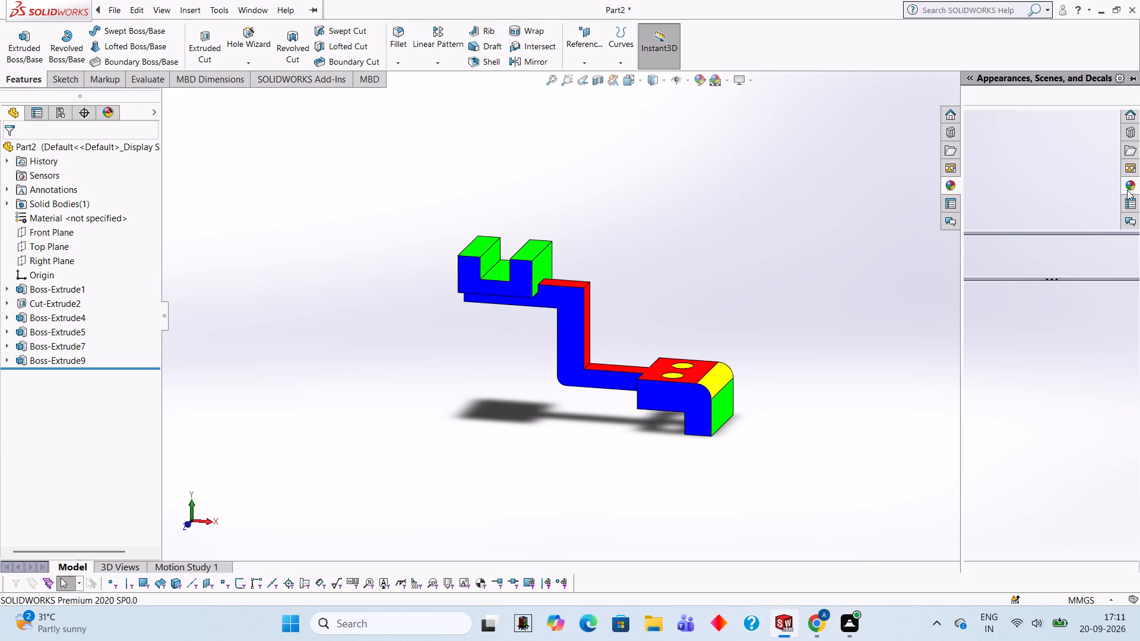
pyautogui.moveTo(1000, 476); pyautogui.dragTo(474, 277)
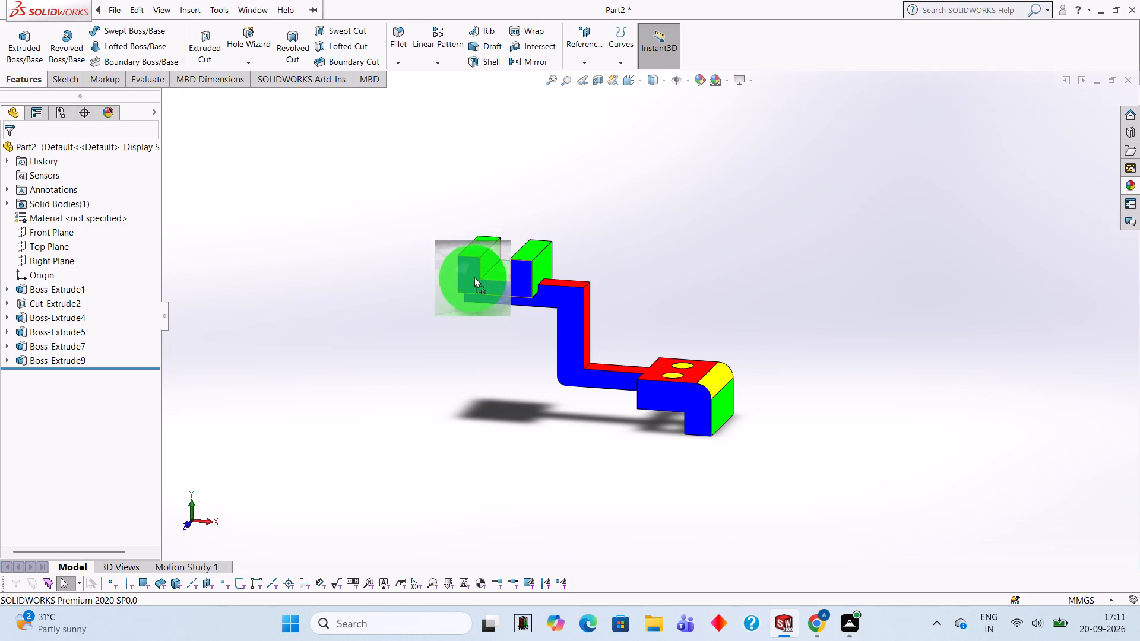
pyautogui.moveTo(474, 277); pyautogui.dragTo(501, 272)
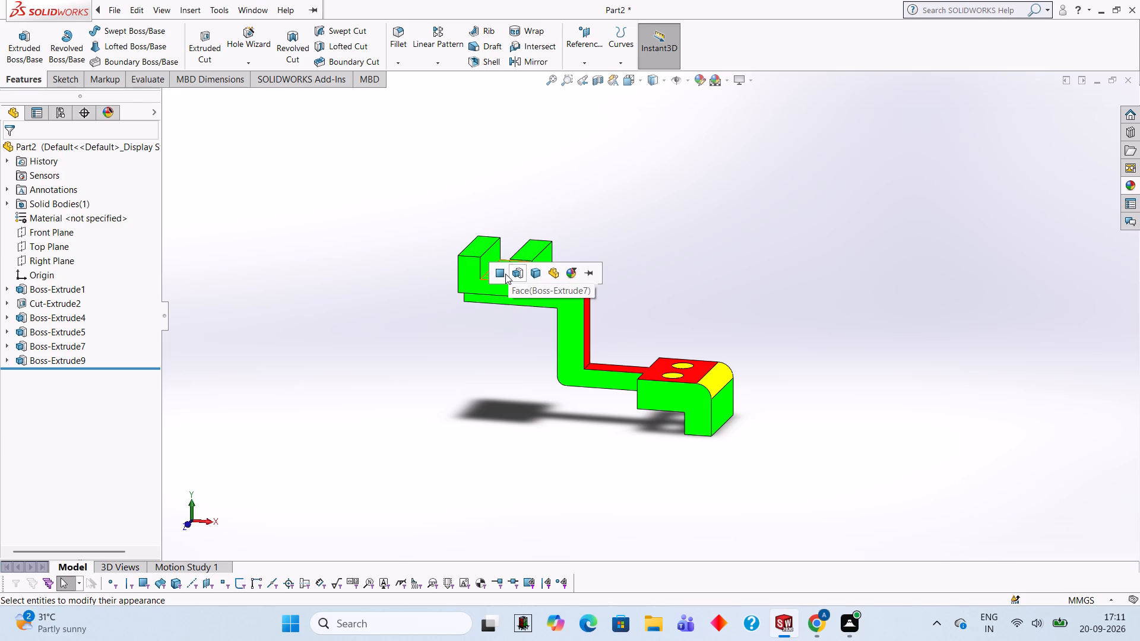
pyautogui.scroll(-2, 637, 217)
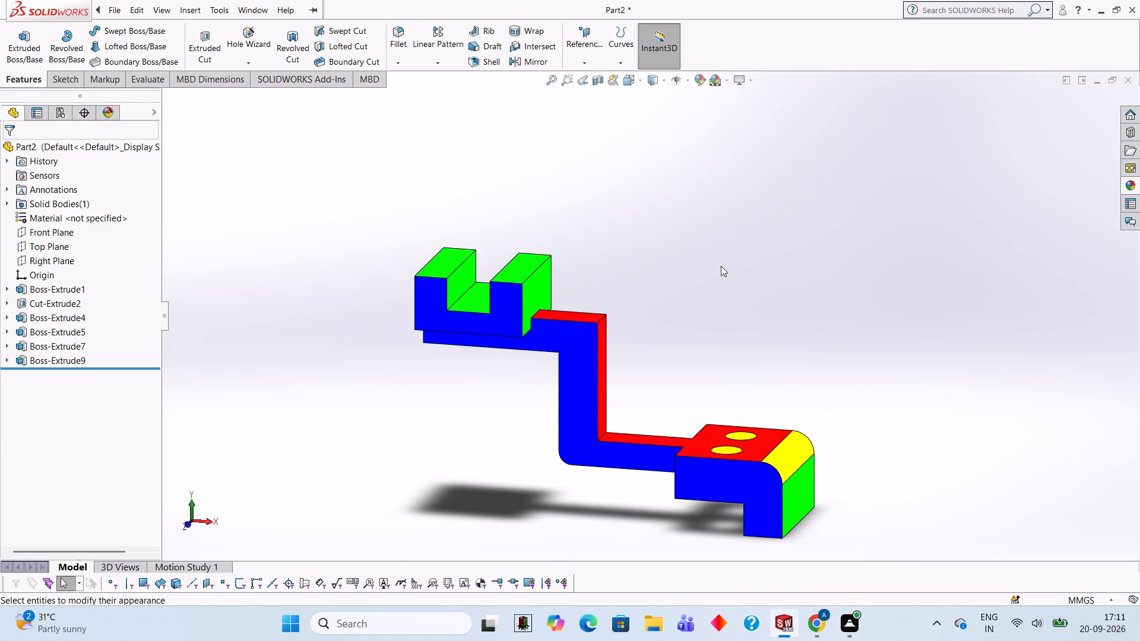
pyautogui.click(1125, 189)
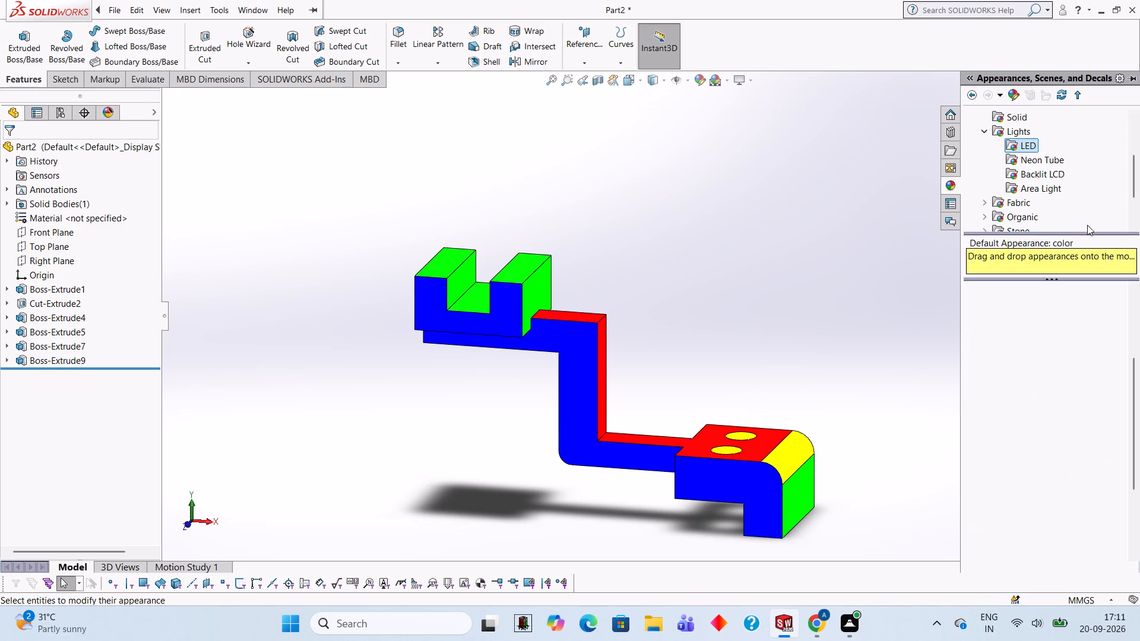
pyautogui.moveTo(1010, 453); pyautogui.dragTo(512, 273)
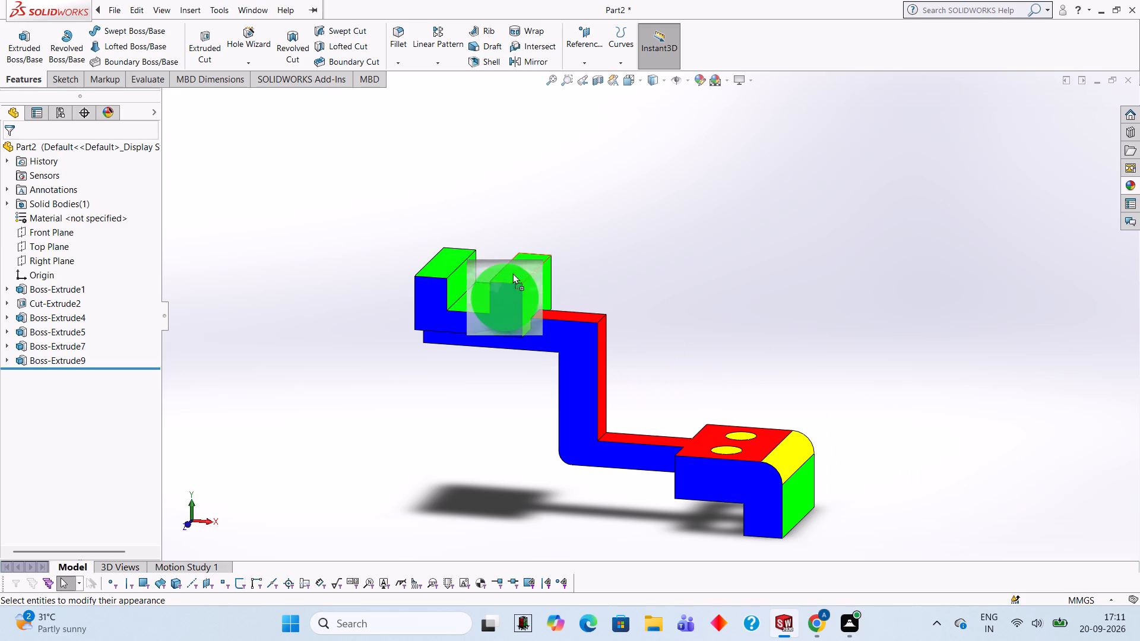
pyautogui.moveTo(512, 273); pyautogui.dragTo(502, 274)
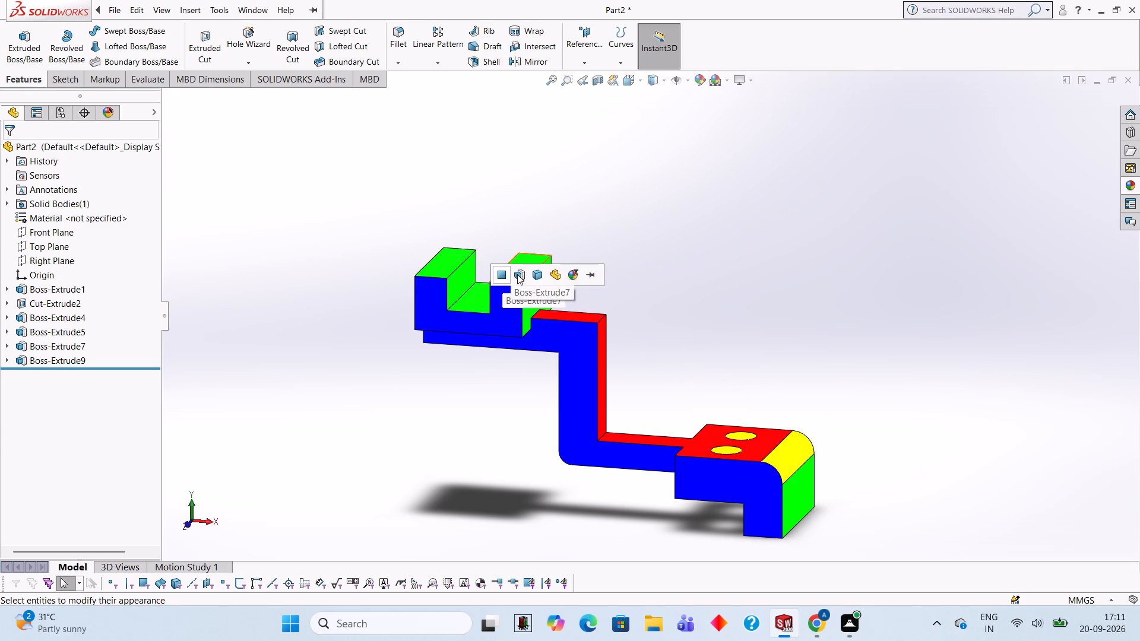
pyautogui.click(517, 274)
# Apply the Green LED appearance to only the U-shaped front face of the arm's notched end.
pyautogui.scroll(-3, 499, 308)
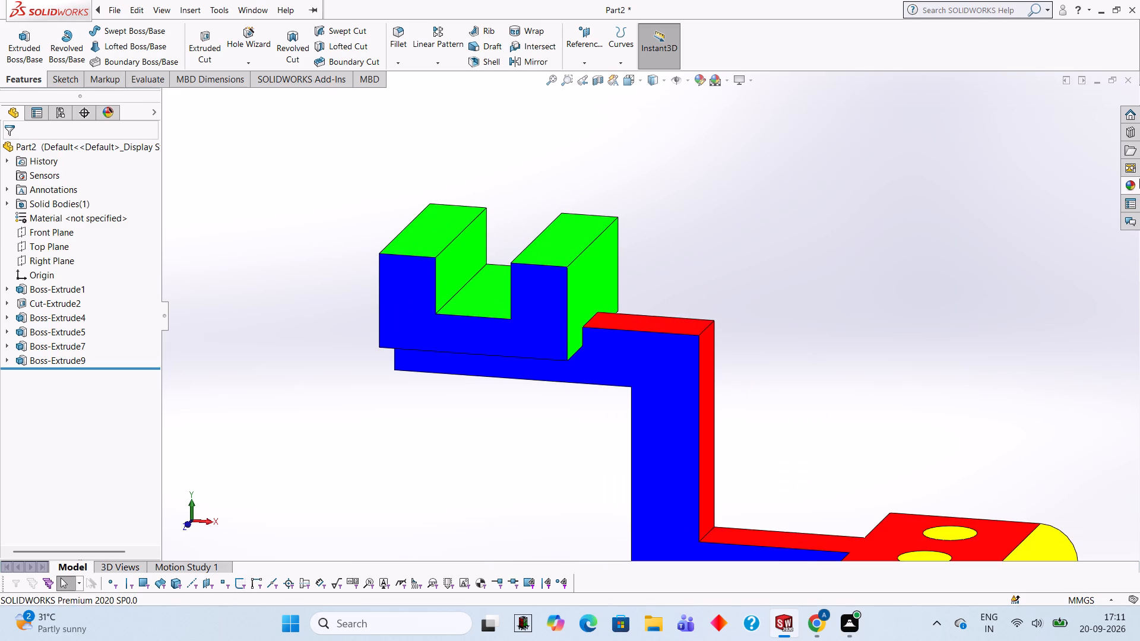
pyautogui.click(1132, 189)
pyautogui.moveTo(1012, 449); pyautogui.dragTo(531, 264)
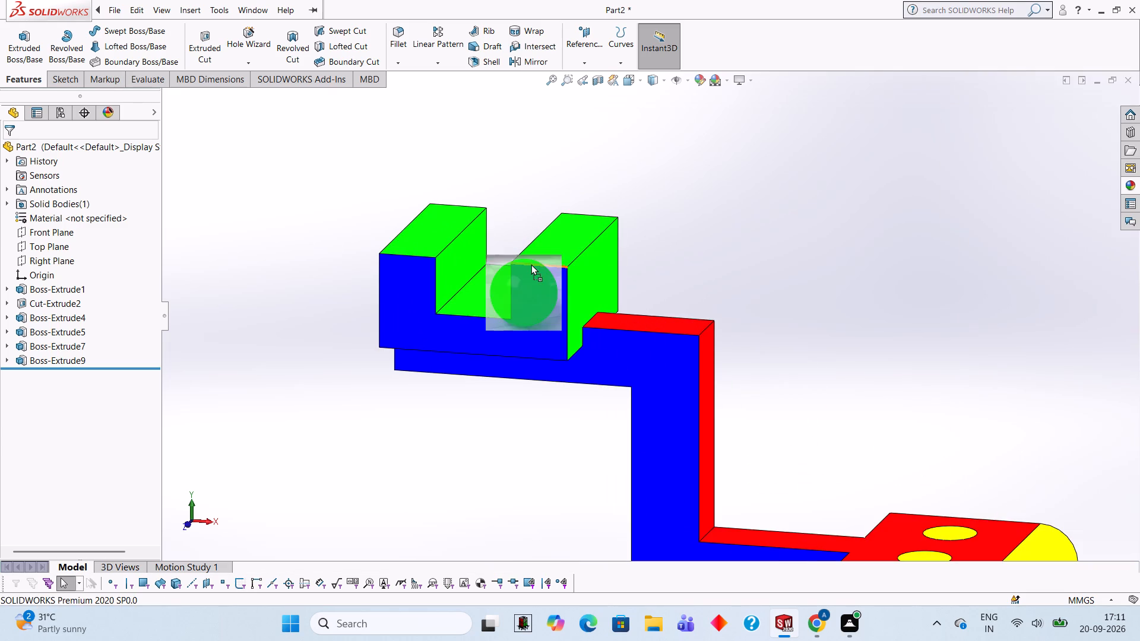
pyautogui.moveTo(531, 264); pyautogui.dragTo(541, 267)
pyautogui.click(541, 267)
pyautogui.scroll(-1, 699, 271)
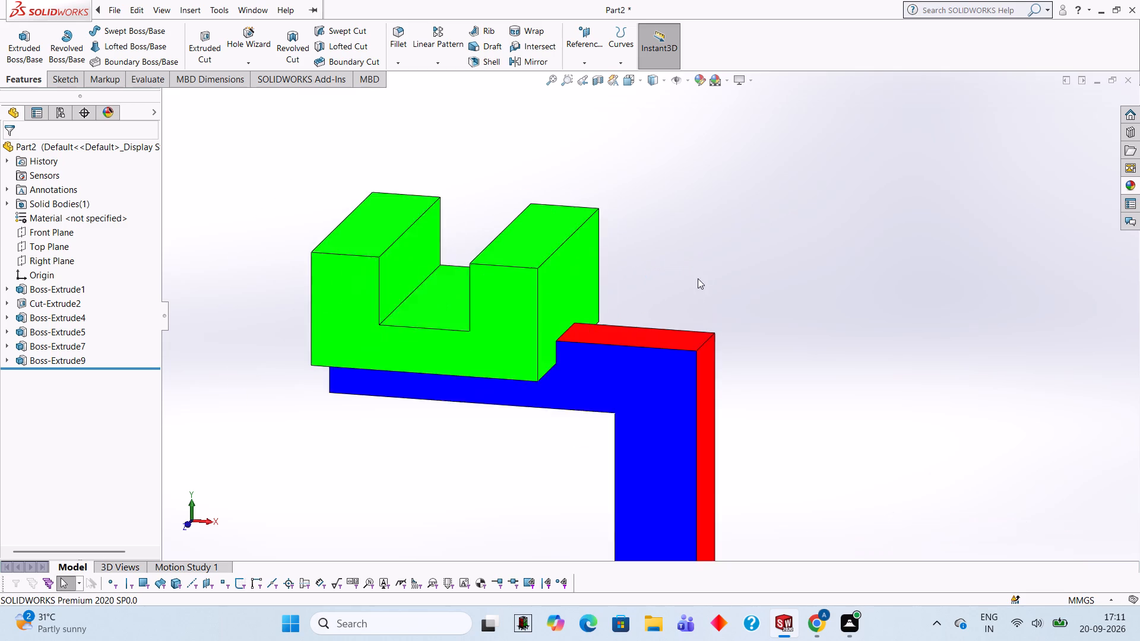
pyautogui.scroll(-1, 698, 278)
pyautogui.scroll(7, 708, 275)
pyautogui.scroll(1, 739, 323)
pyautogui.moveTo(739, 323); pyautogui.dragTo(739, 325, button='middle')
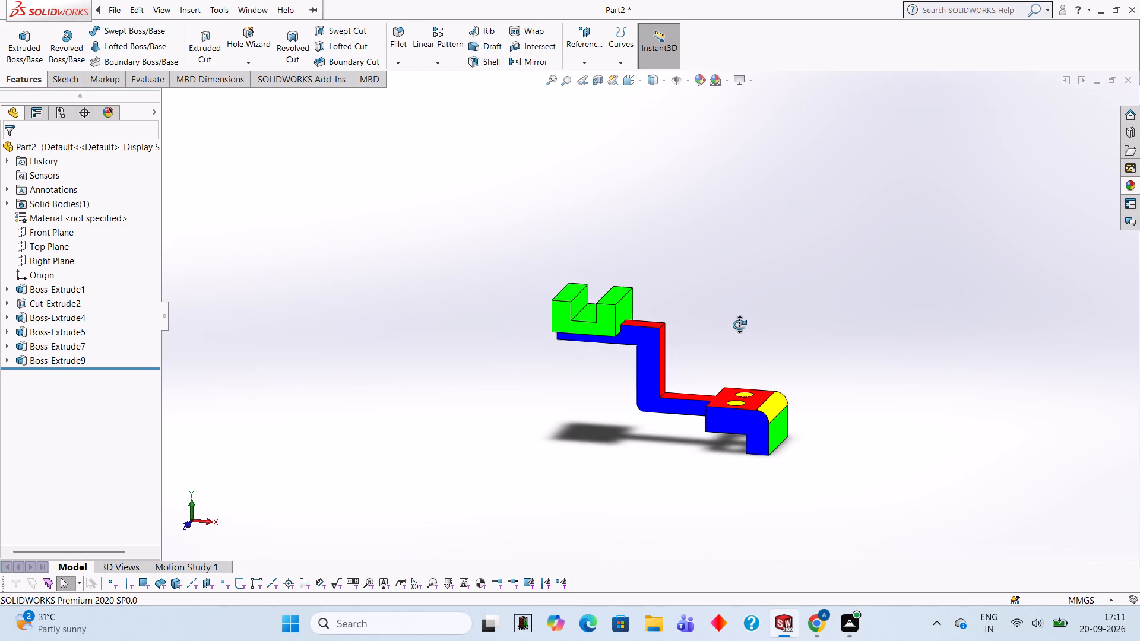
pyautogui.moveTo(739, 325); pyautogui.dragTo(715, 363, button='middle')
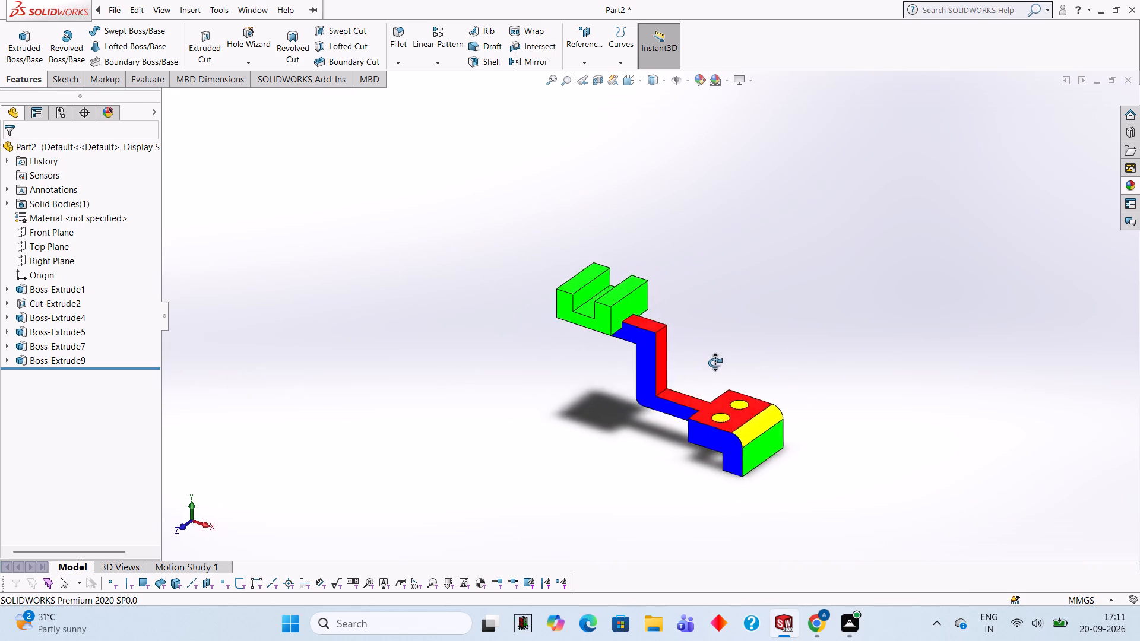
# Examine the coloured faces of the finished part from several angles and distances.
pyautogui.moveTo(715, 363); pyautogui.dragTo(711, 386, button='middle')
pyautogui.scroll(1, 716, 370)
pyautogui.moveTo(723, 341); pyautogui.dragTo(721, 318, button='middle')
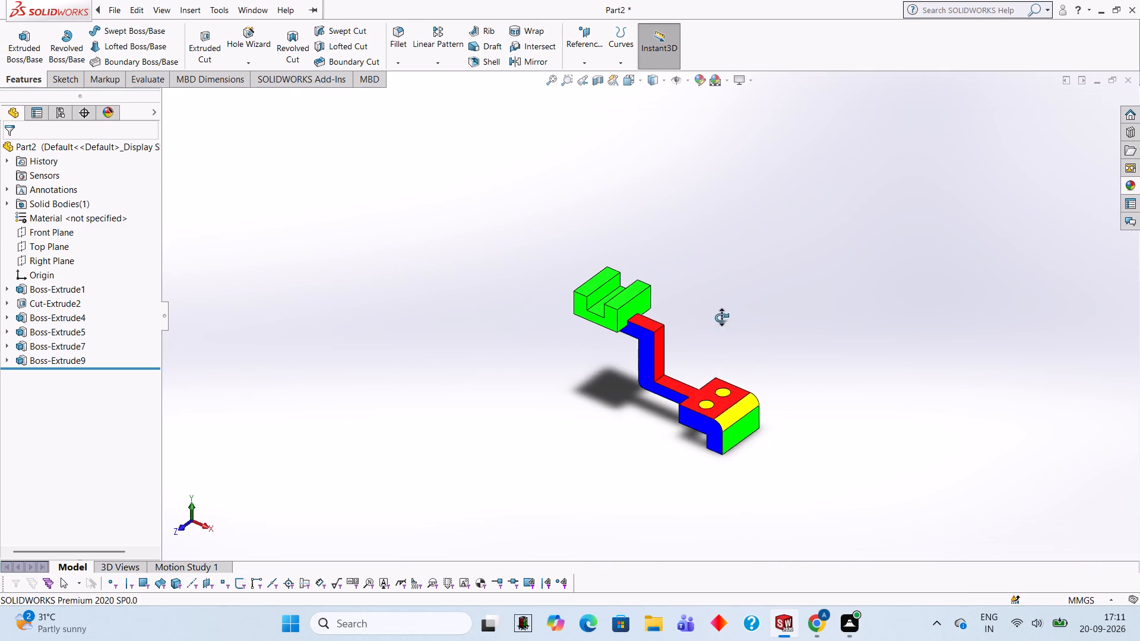
pyautogui.moveTo(721, 318); pyautogui.dragTo(736, 282, button='middle')
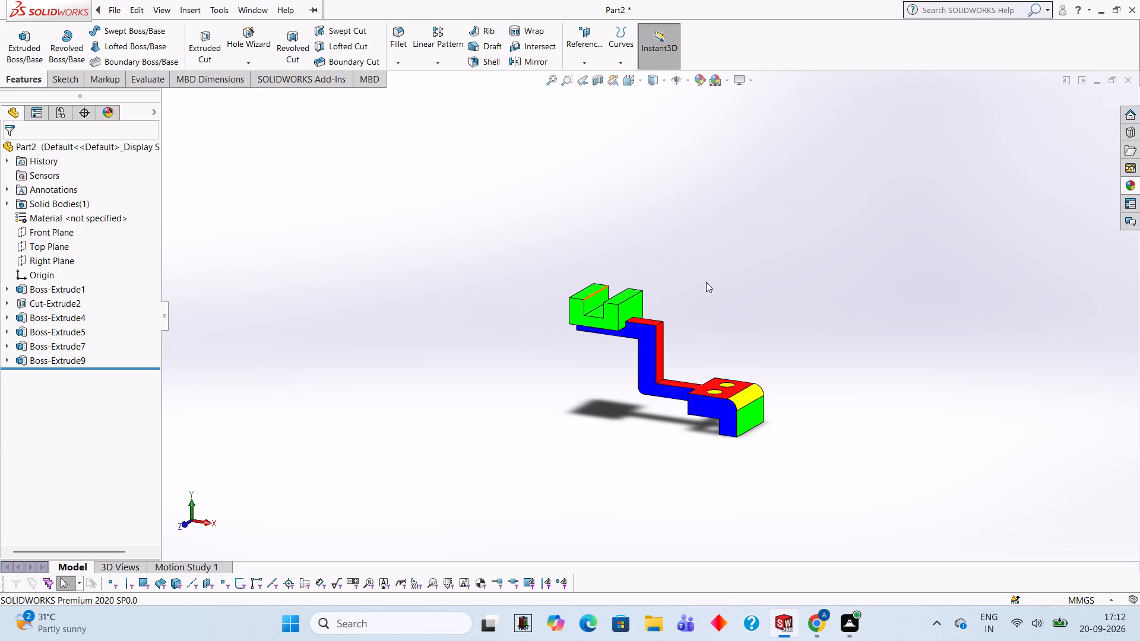
pyautogui.scroll(-2, 705, 331)
pyautogui.scroll(2, 711, 339)
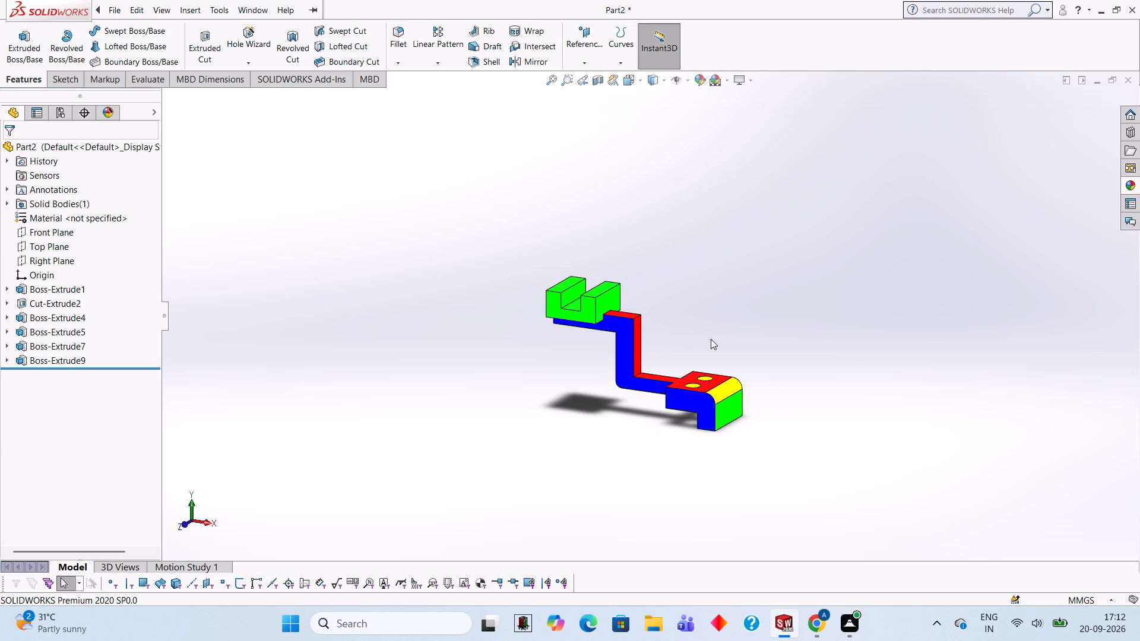
pyautogui.scroll(-1, 711, 339)
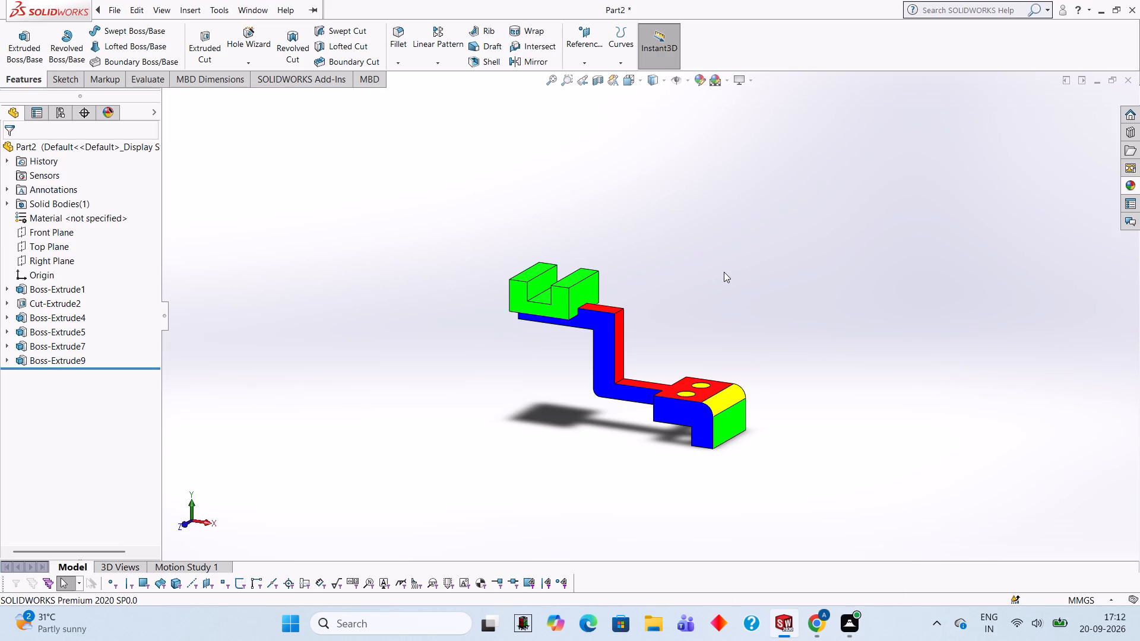
# Save the part in the Documents folder as a SOLIDWORKS Part file named 505050.
pyautogui.hotkey('ctrl', 's')
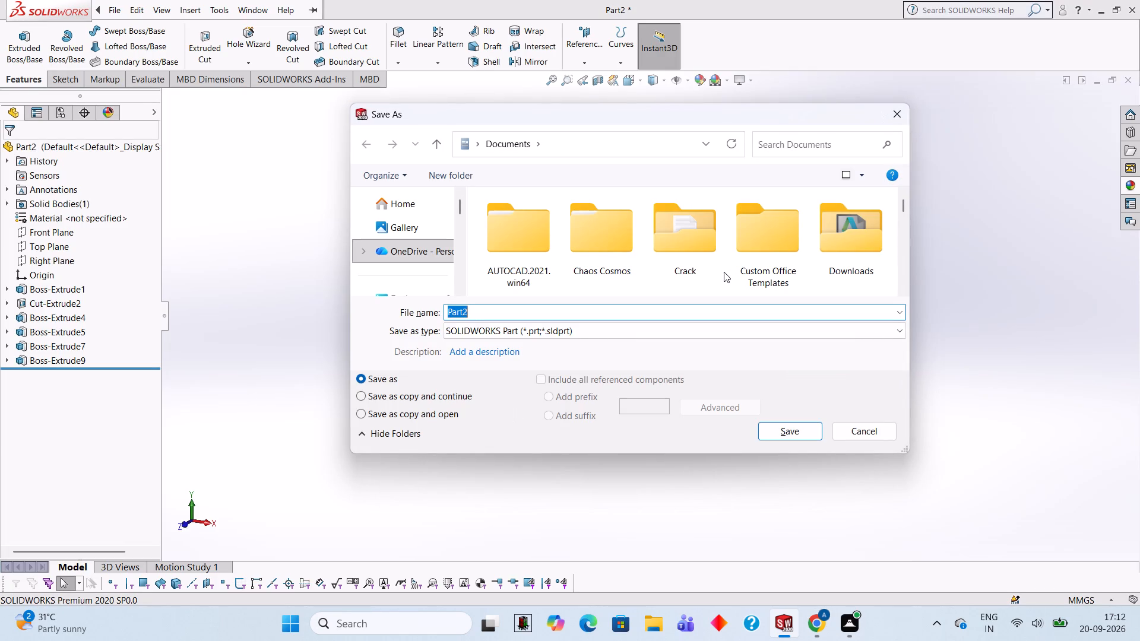
pyautogui.write('50')
pyautogui.write('5050')
pyautogui.press('Return')
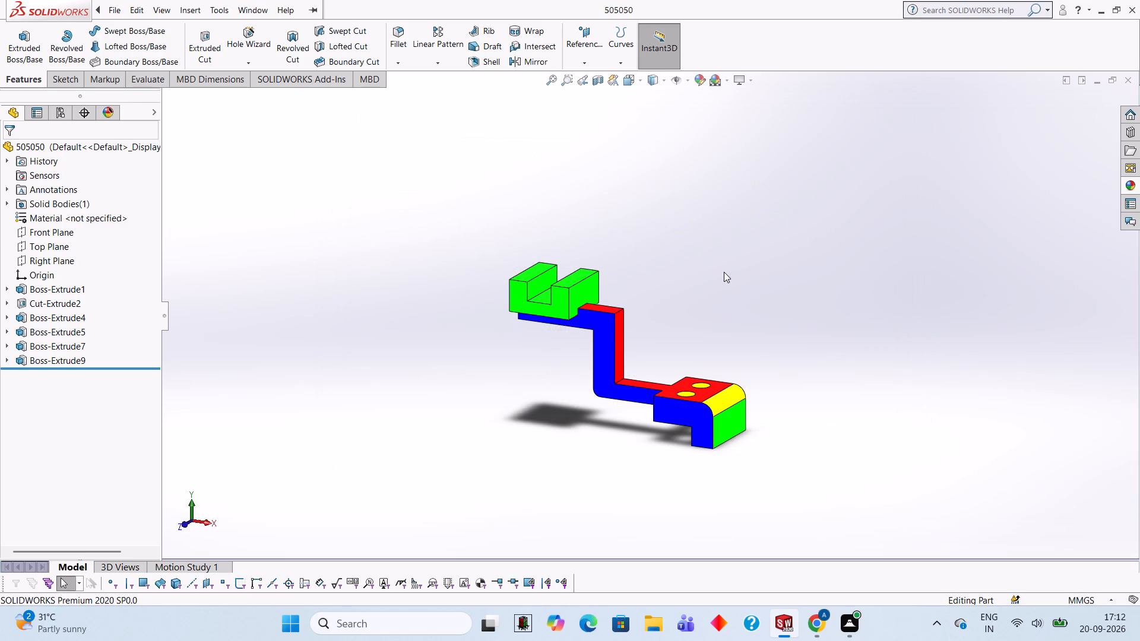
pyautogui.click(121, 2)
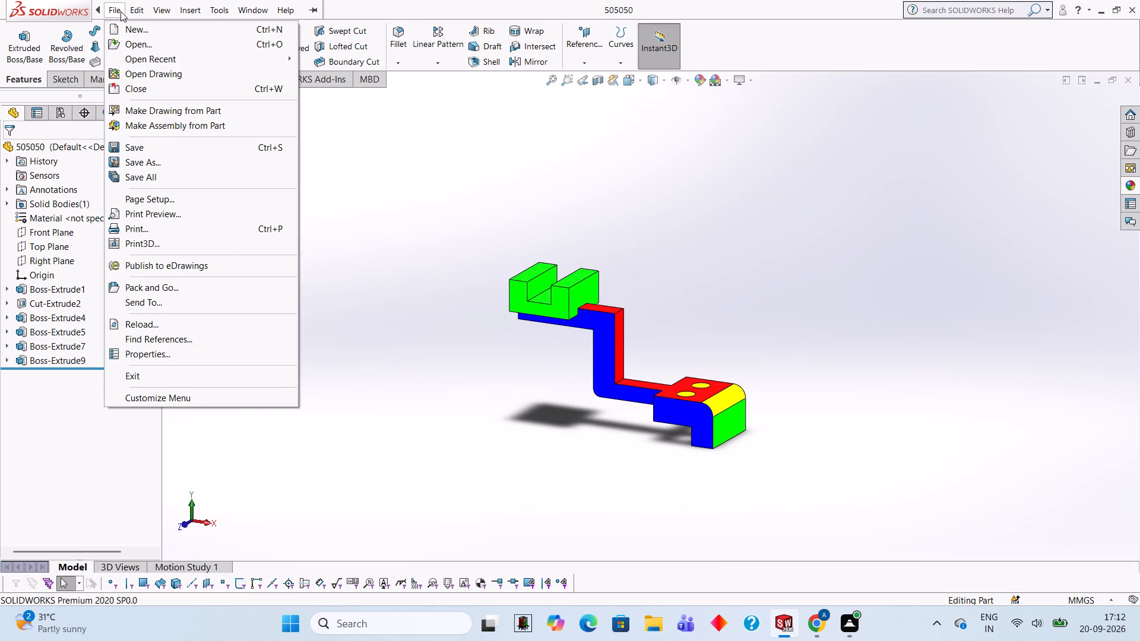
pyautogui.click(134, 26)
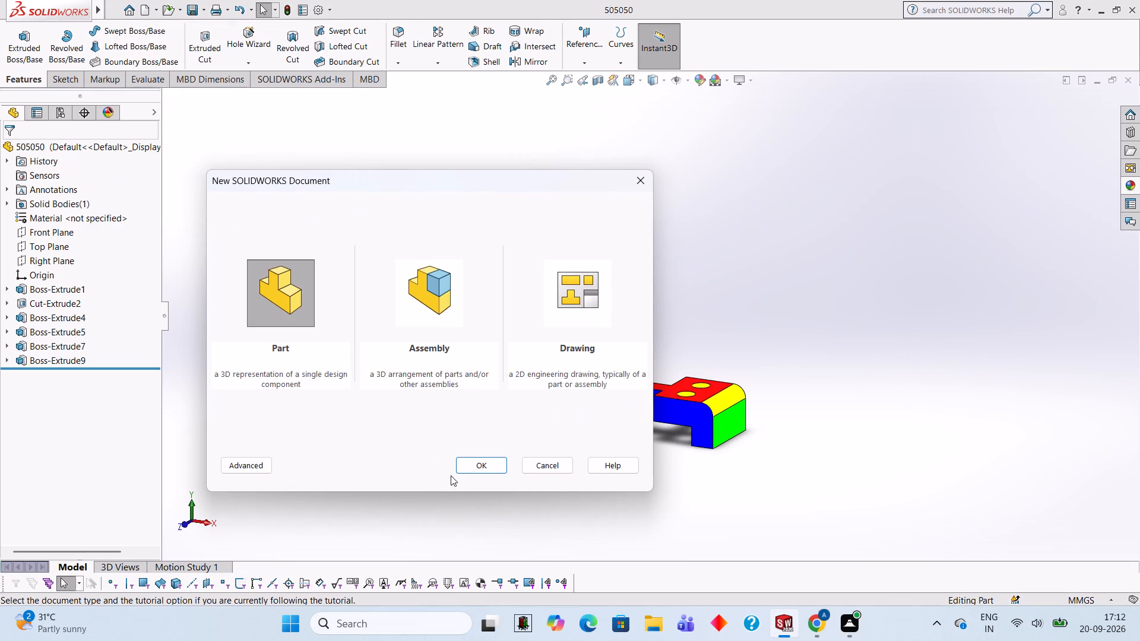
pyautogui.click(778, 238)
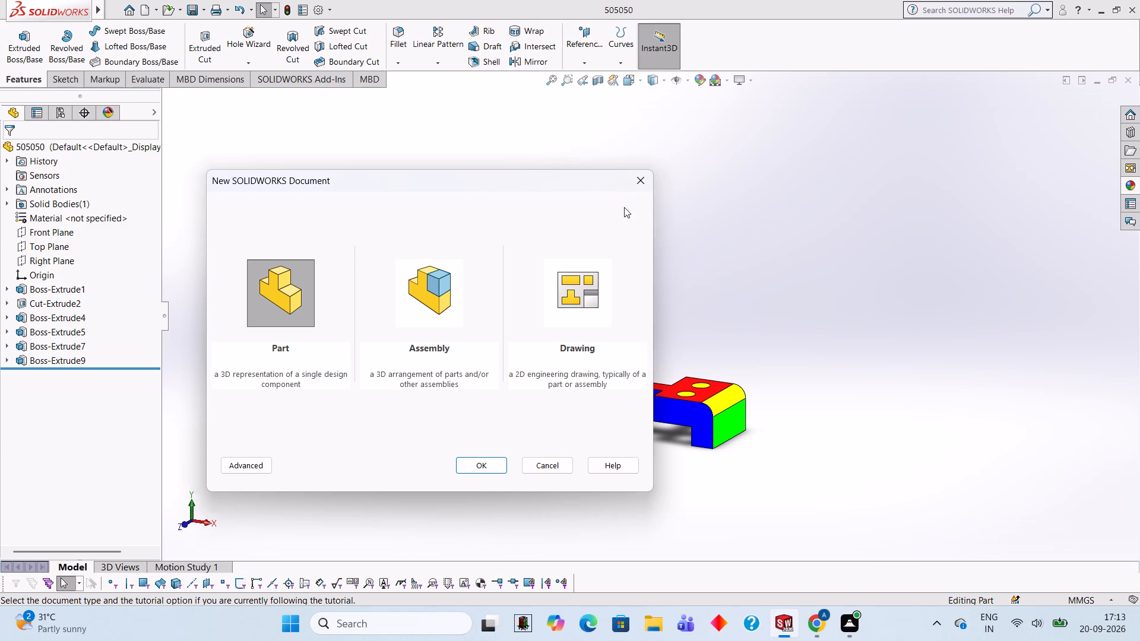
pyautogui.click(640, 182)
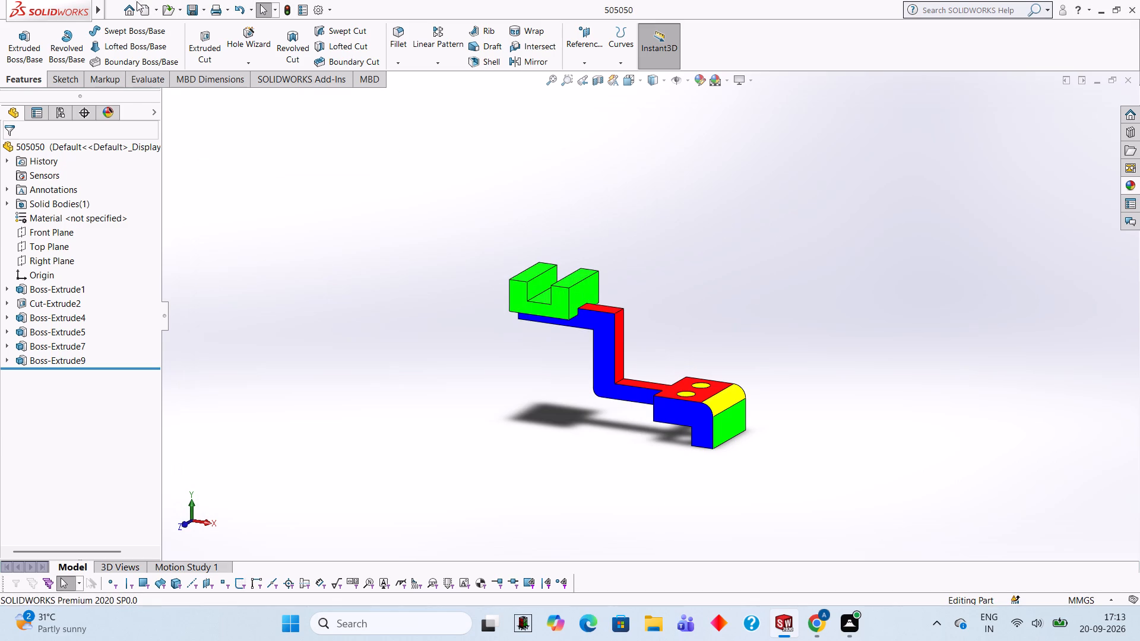
# Save the part as an Adobe PDF file named 505050 in the Documents folder.
pyautogui.click(204, 3)
pyautogui.click(216, 39)
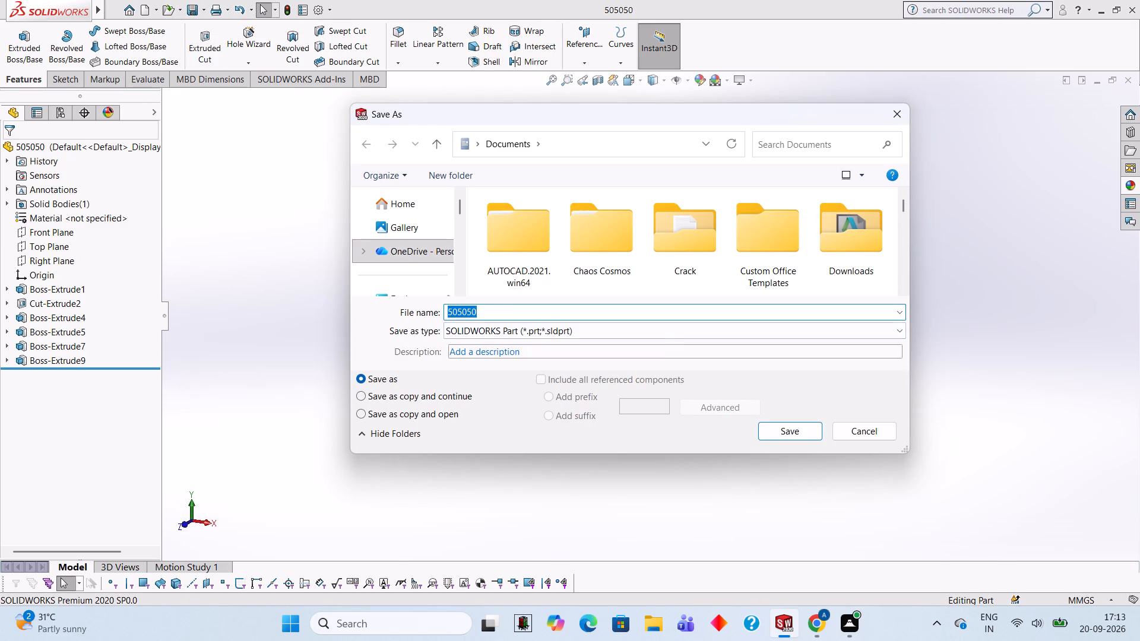
pyautogui.click(669, 338)
pyautogui.click(594, 94)
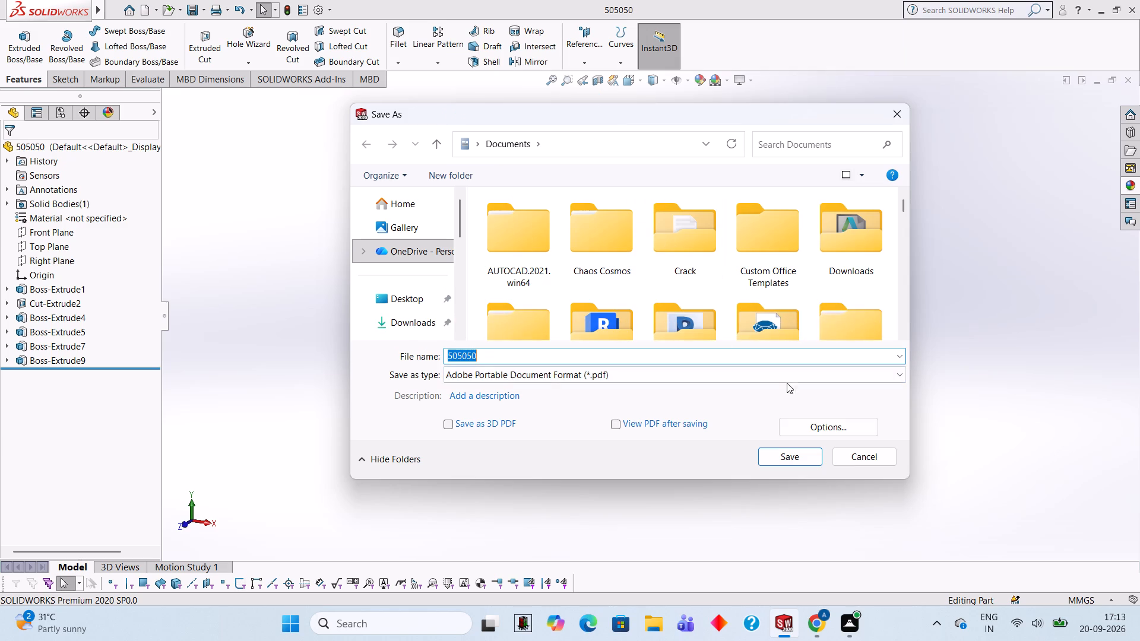
pyautogui.click(772, 455)
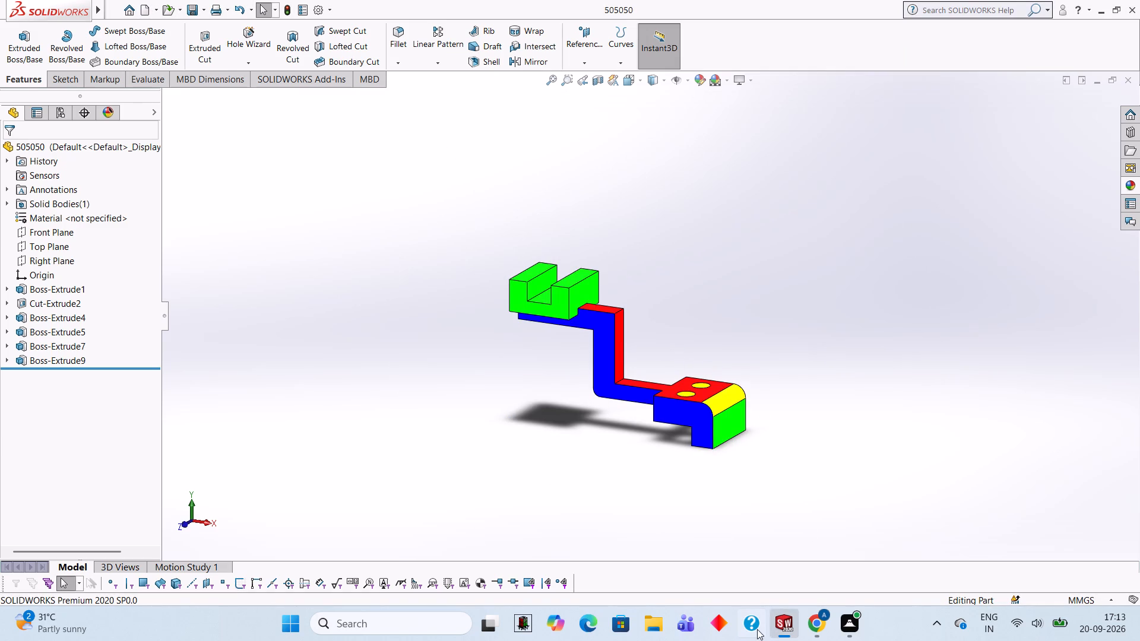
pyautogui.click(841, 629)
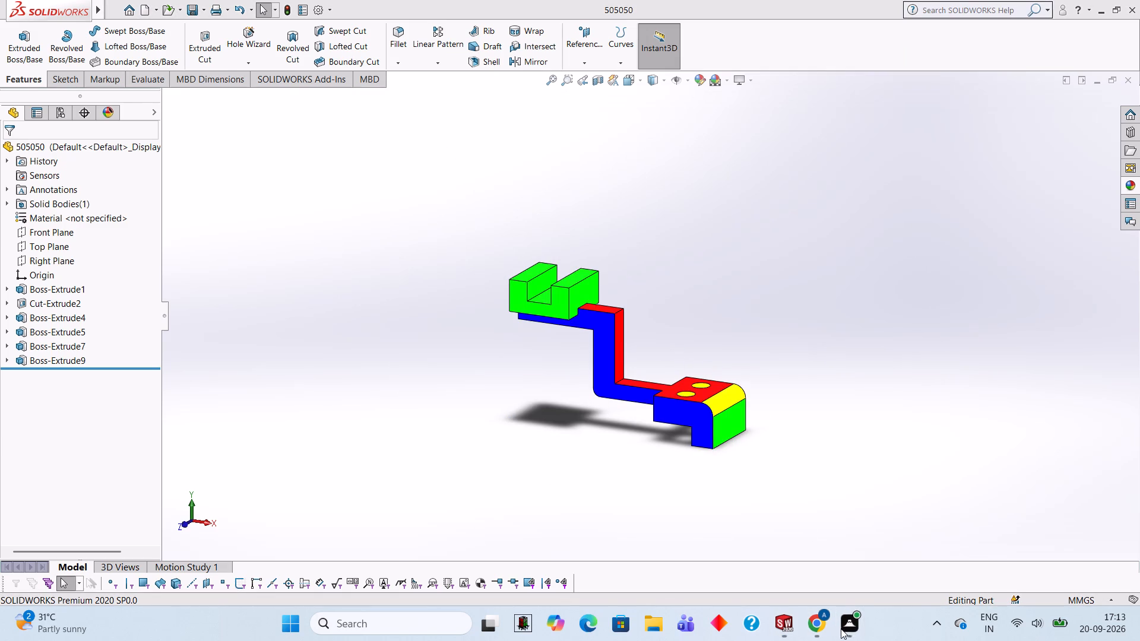